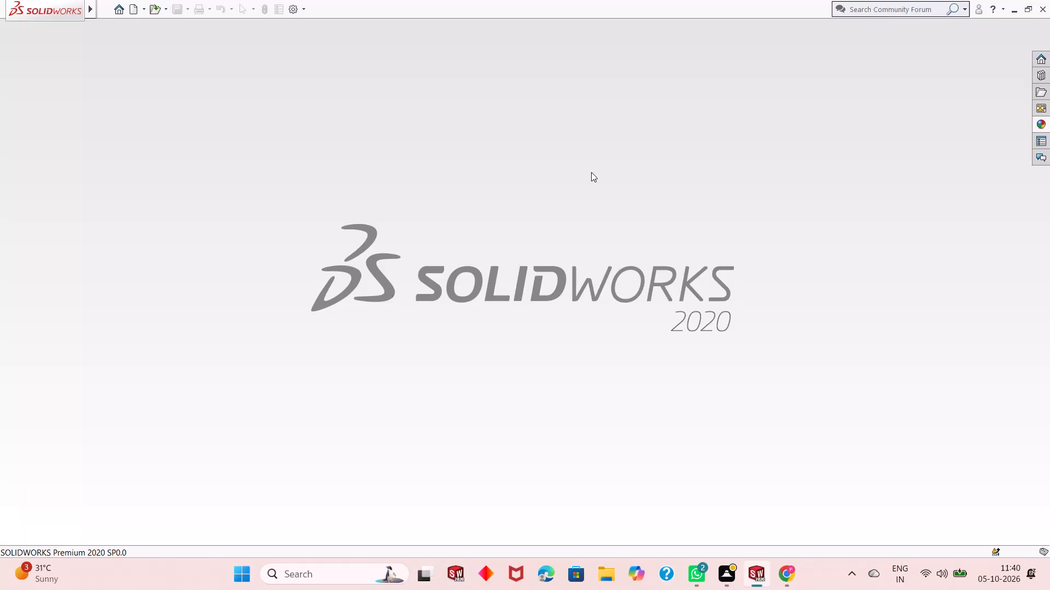
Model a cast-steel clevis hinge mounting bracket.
Create a new part document.
left_click(130, 14)
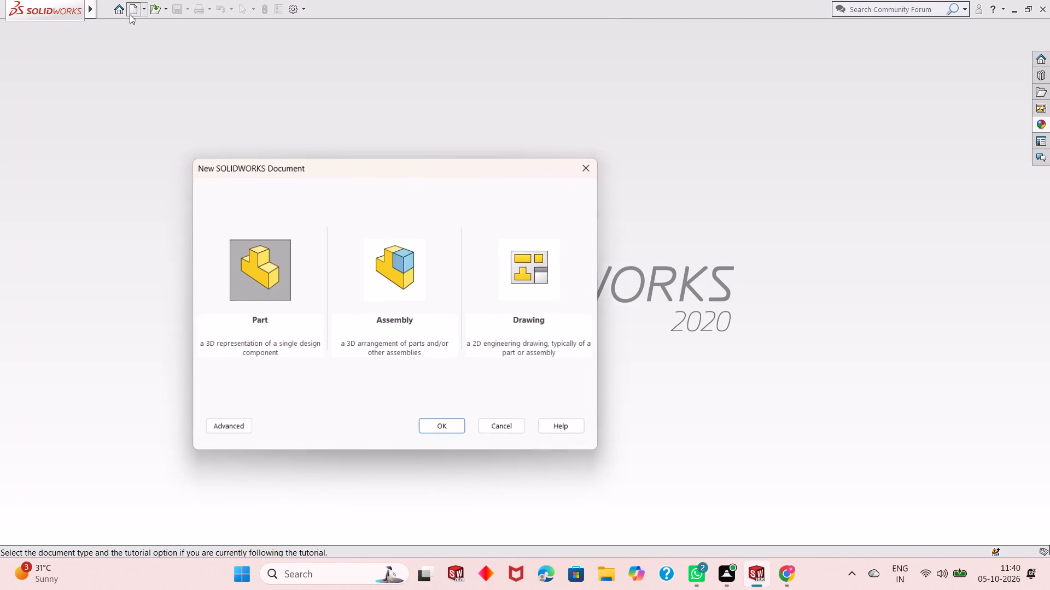
left_click(249, 284)
double_click(249, 284)
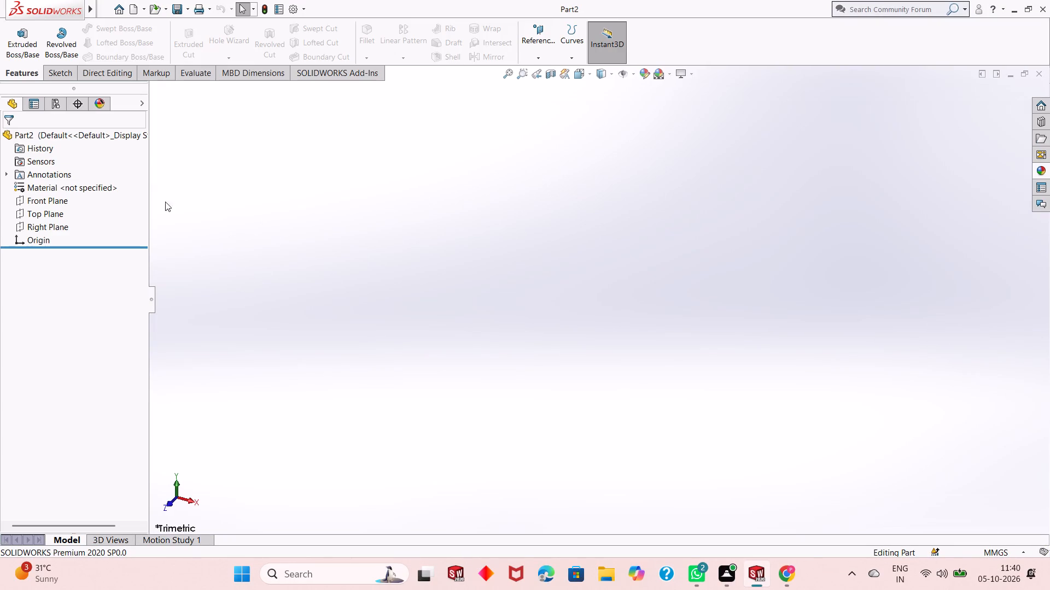
Start a sketch on the Top Plane and draw a circle of about 36 mm radius centred on the origin.
left_click(47, 209)
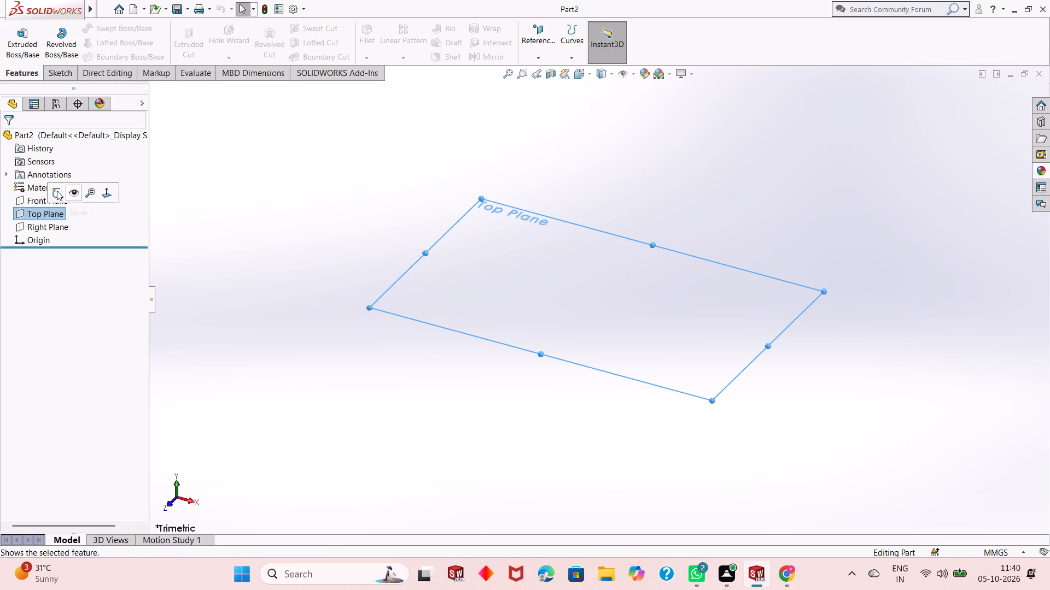
left_click(57, 191)
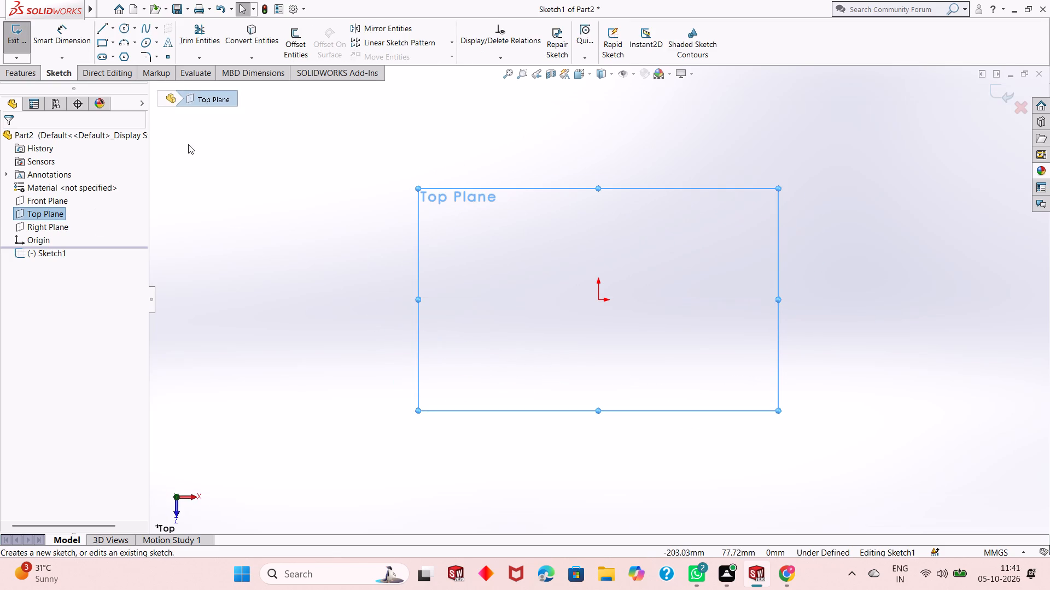
key("Escape")
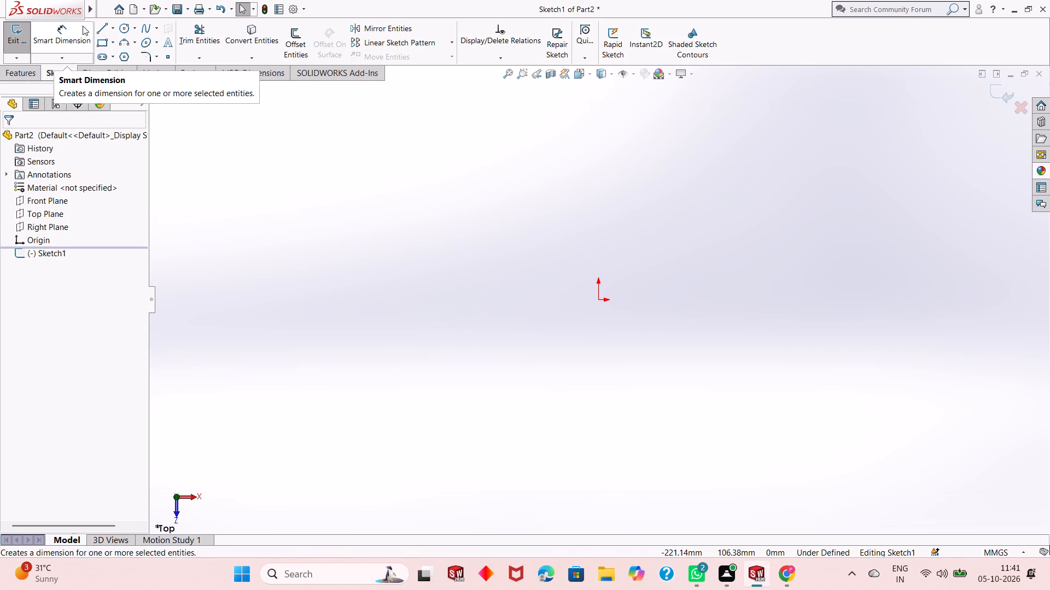
left_click(122, 28)
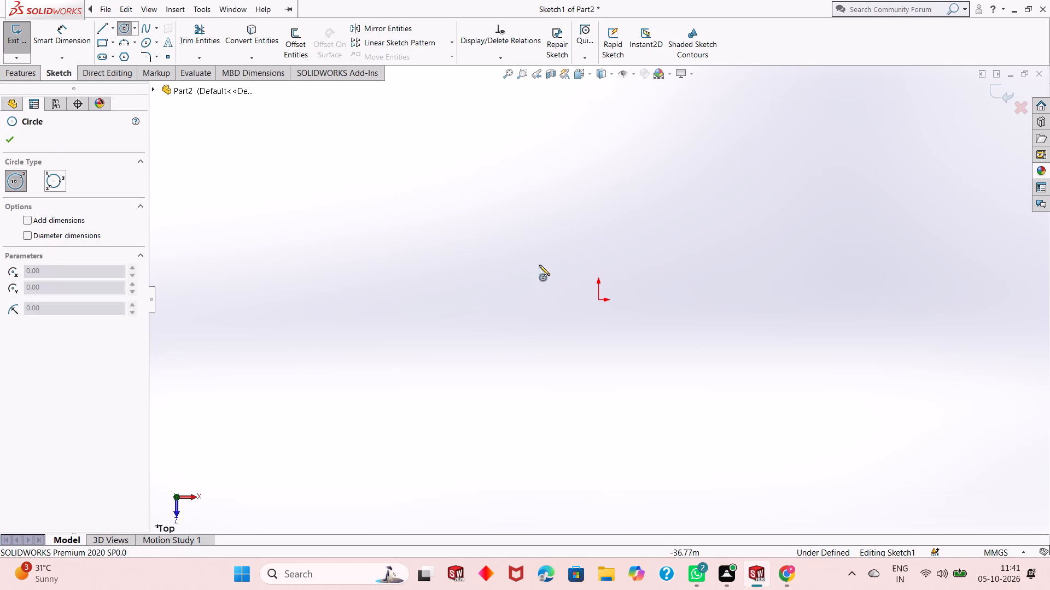
left_click(597, 299)
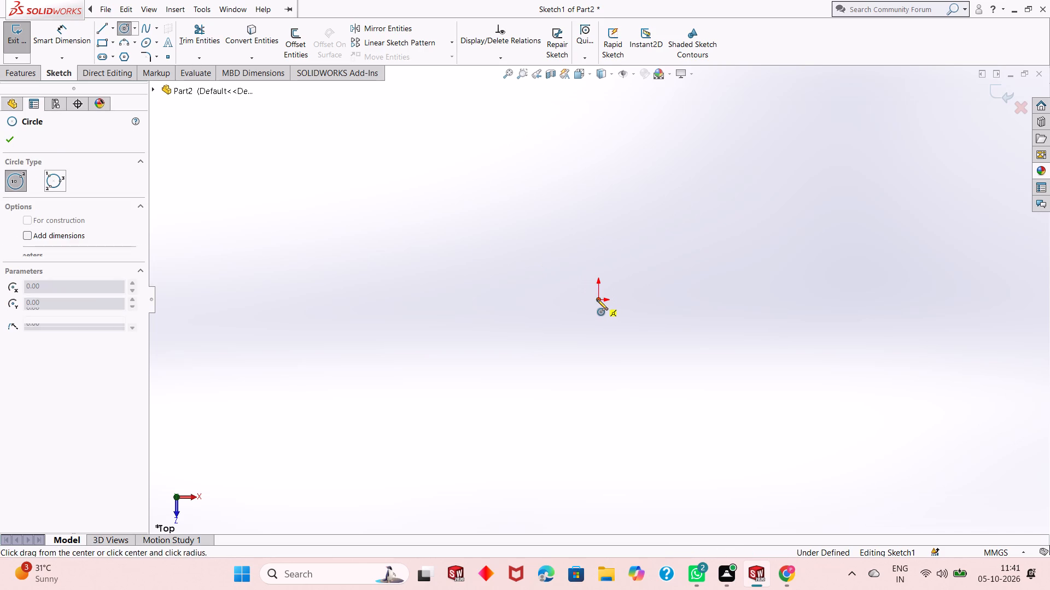
left_click(537, 339)
key("Escape")
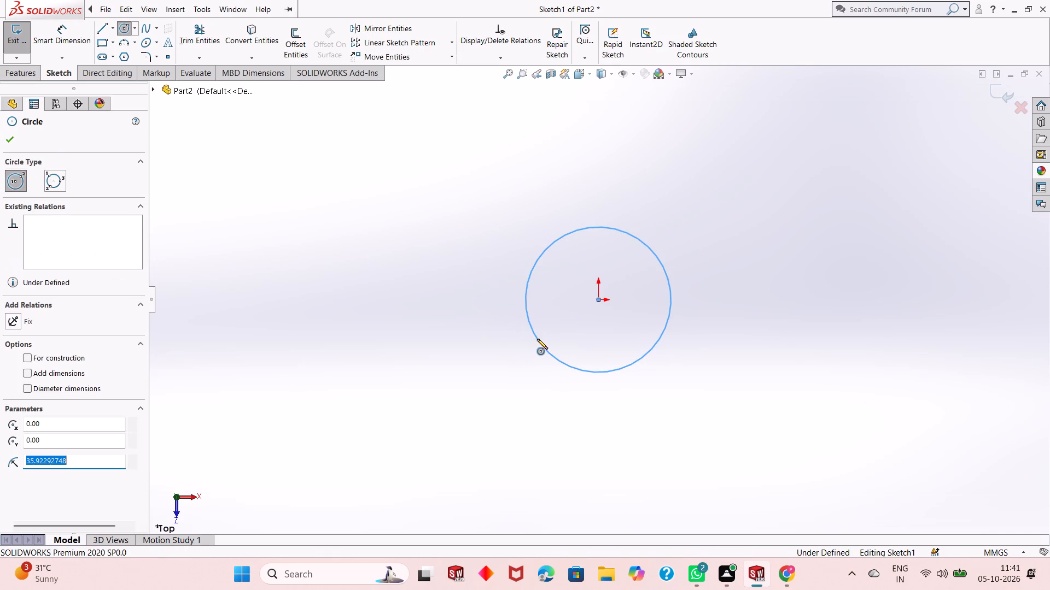
scroll(751, 256, "down", 2)
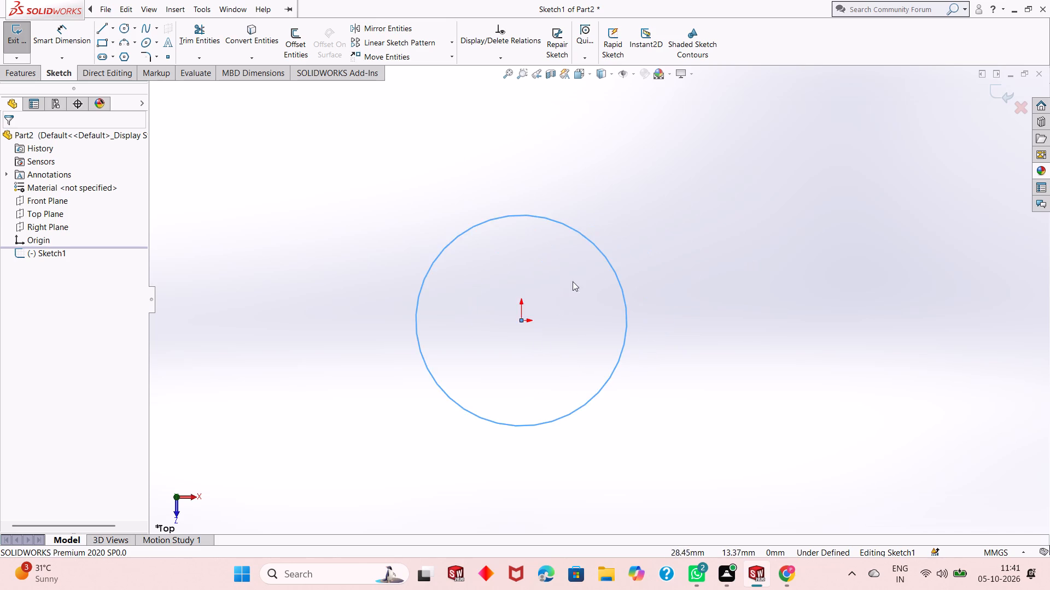
scroll(541, 281, "up", 1)
key("Escape")
Dimension the circle's diameter as 50 mm.
left_click(68, 40)
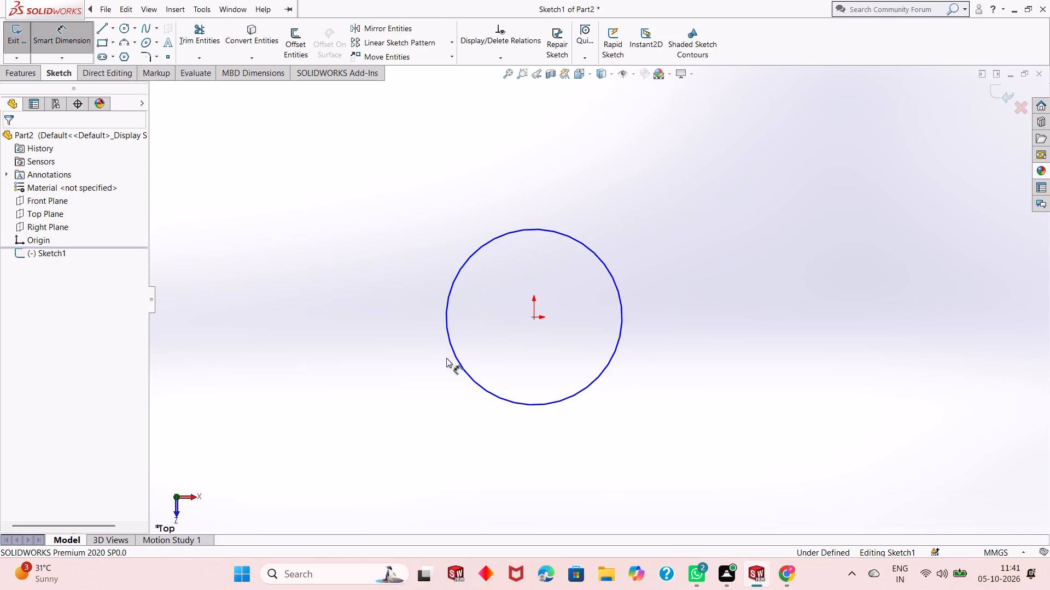
left_click(466, 369)
left_click(331, 499)
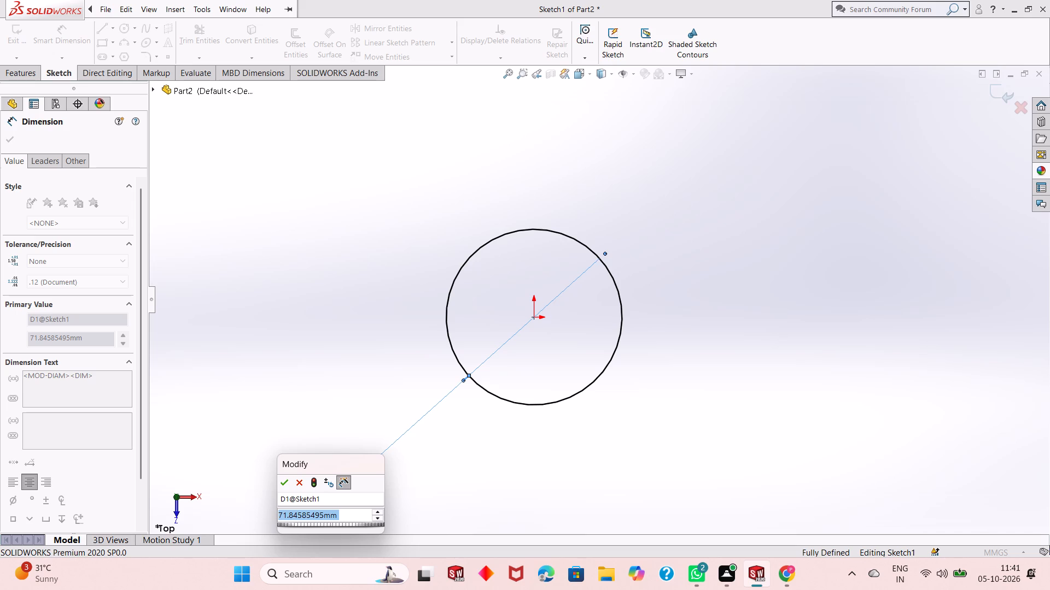
type("50")
key("Return")
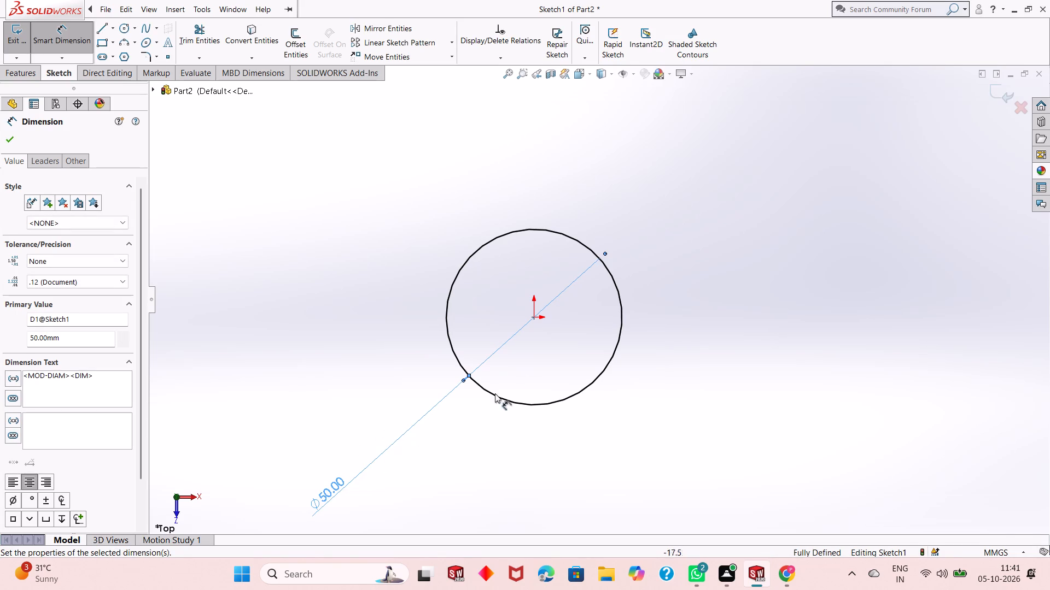
key("Escape")
scroll(532, 326, "down", 1)
scroll(532, 327, "up", 1)
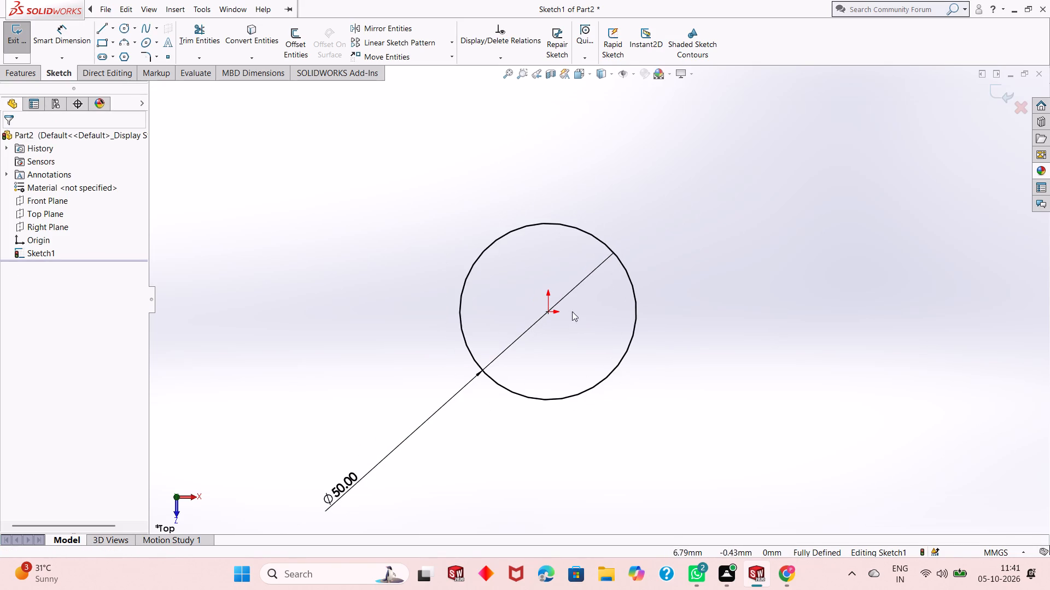
scroll(571, 305, "up", 1)
scroll(634, 264, "down", 1)
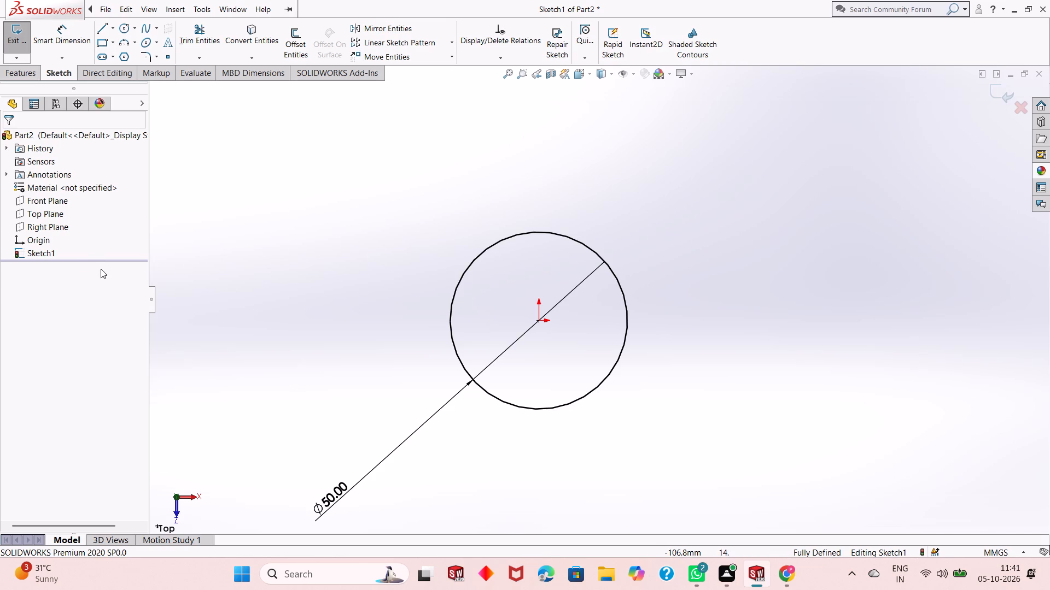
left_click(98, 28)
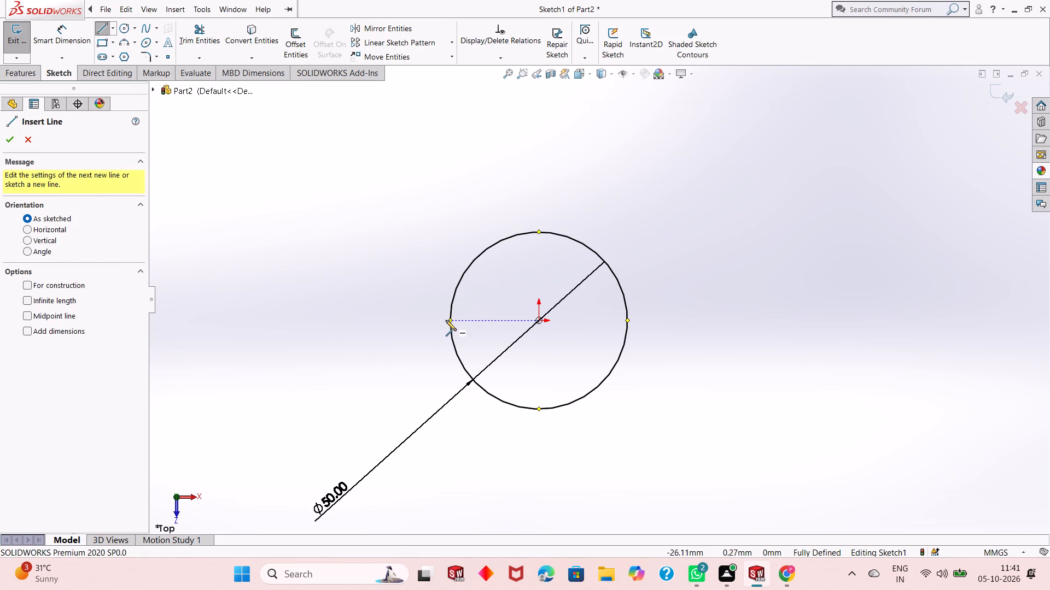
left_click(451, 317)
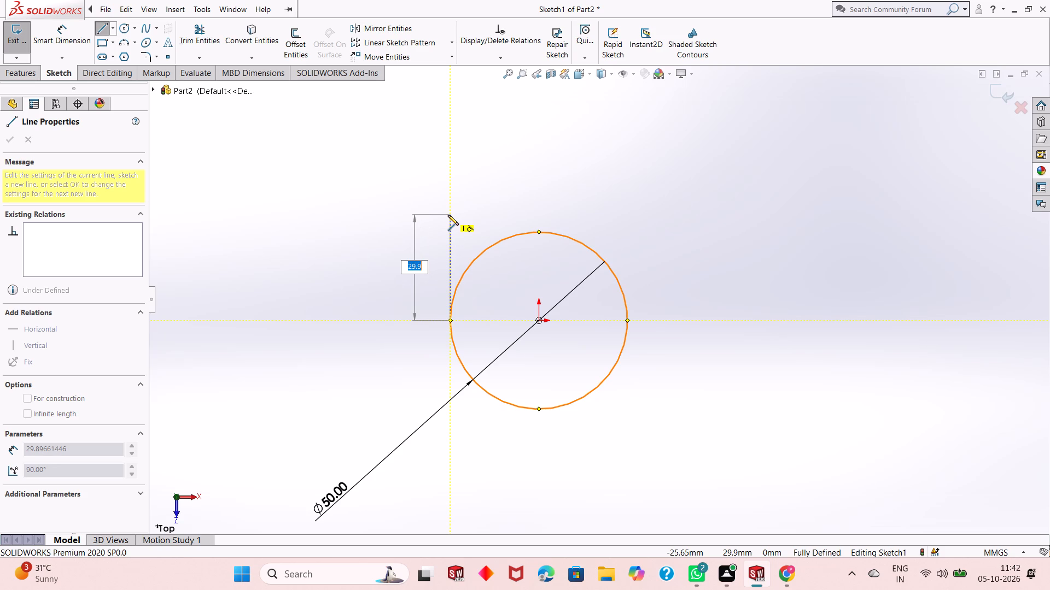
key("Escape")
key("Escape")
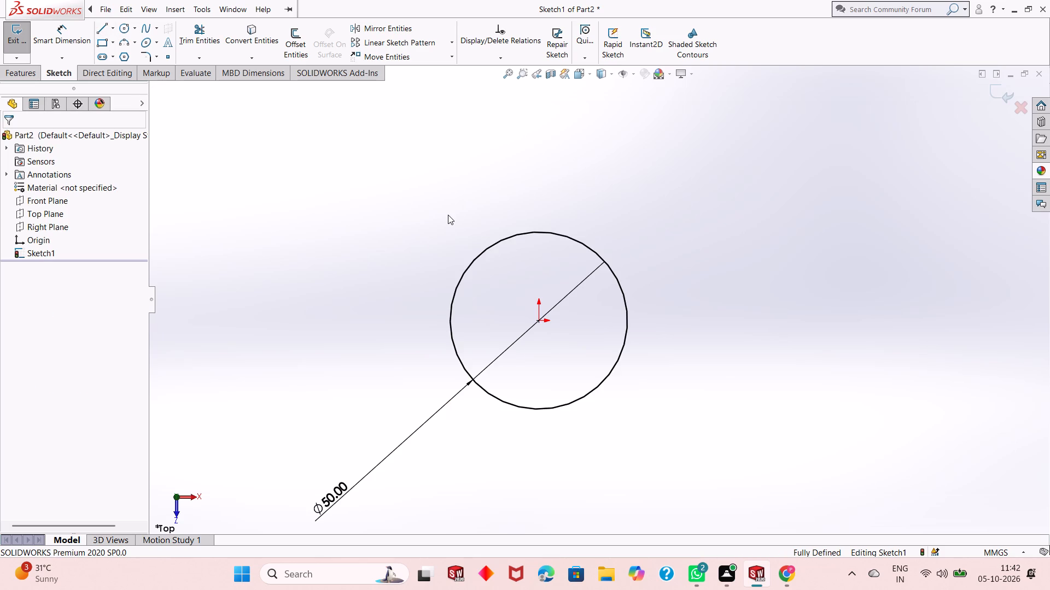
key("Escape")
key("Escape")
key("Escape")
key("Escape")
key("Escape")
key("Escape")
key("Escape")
Extrude the circle as a blind boss to a depth of 35 mm.
left_click(26, 74)
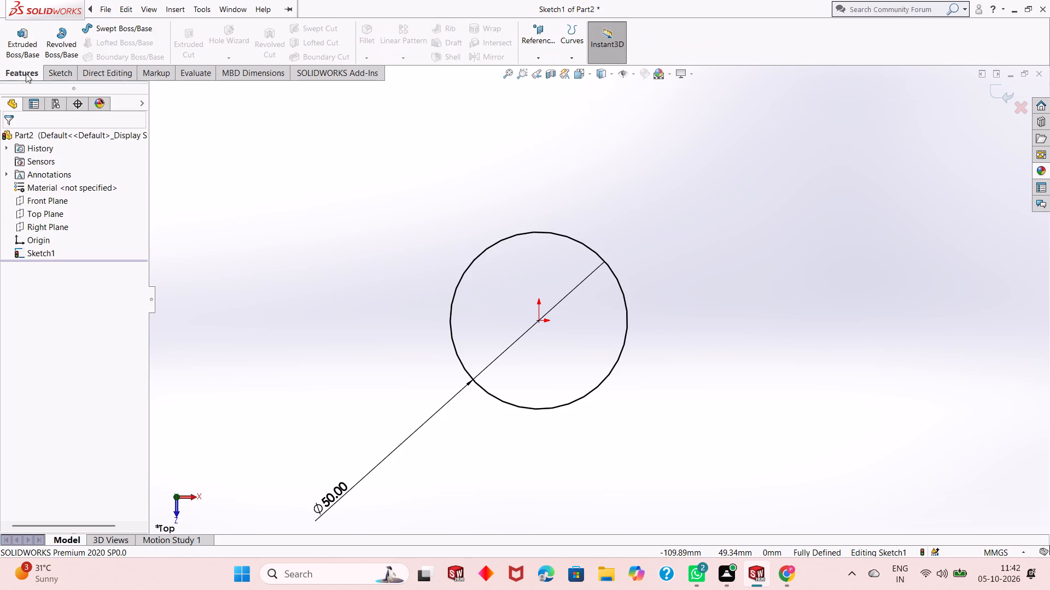
left_click(30, 42)
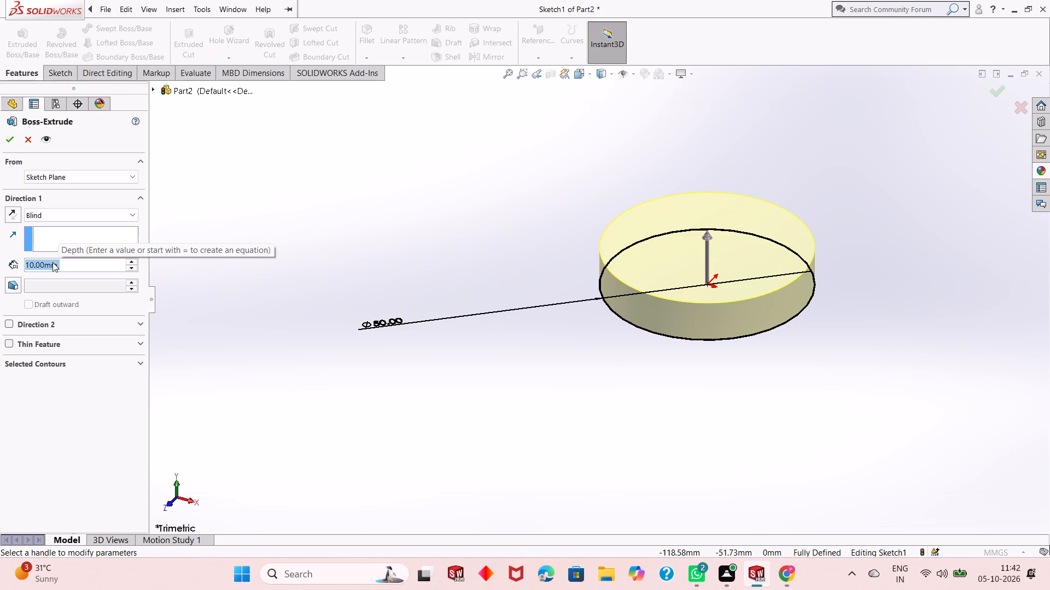
key("4")
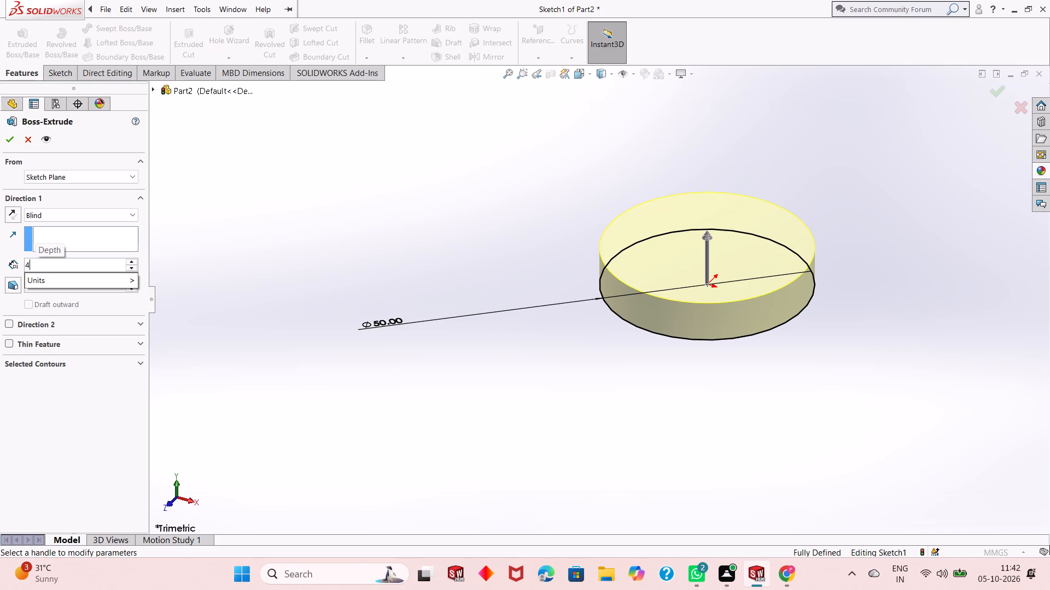
key("5")
key("BackSpace")
key("BackSpace")
key("BackSpace")
key("BackSpace")
type("45-")
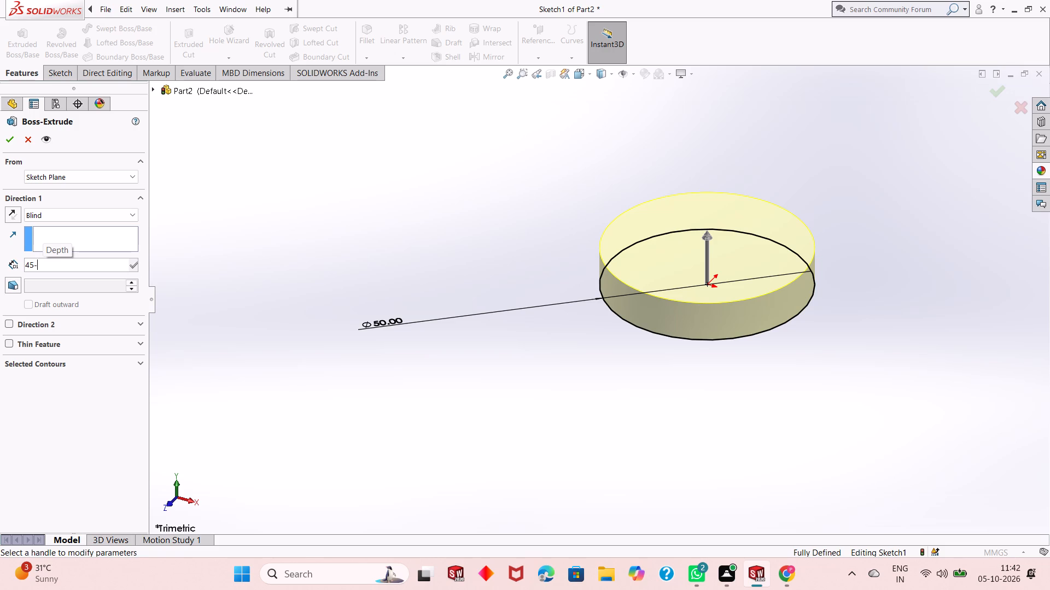
type("10")
key("Return")
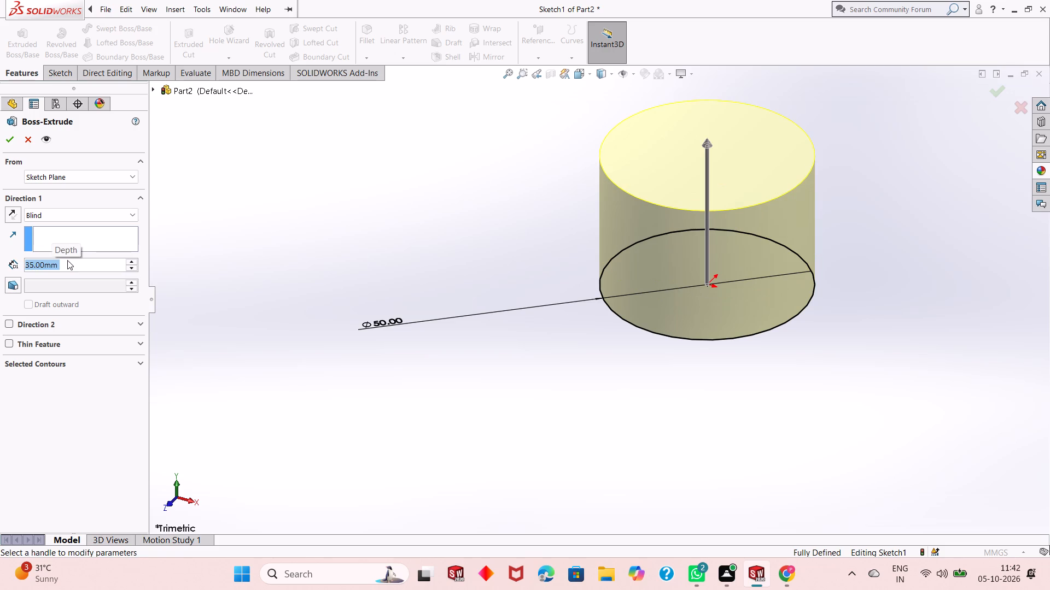
left_click(14, 139)
key("Escape")
scroll(513, 338, "up", 3)
scroll(746, 160, "down", 2)
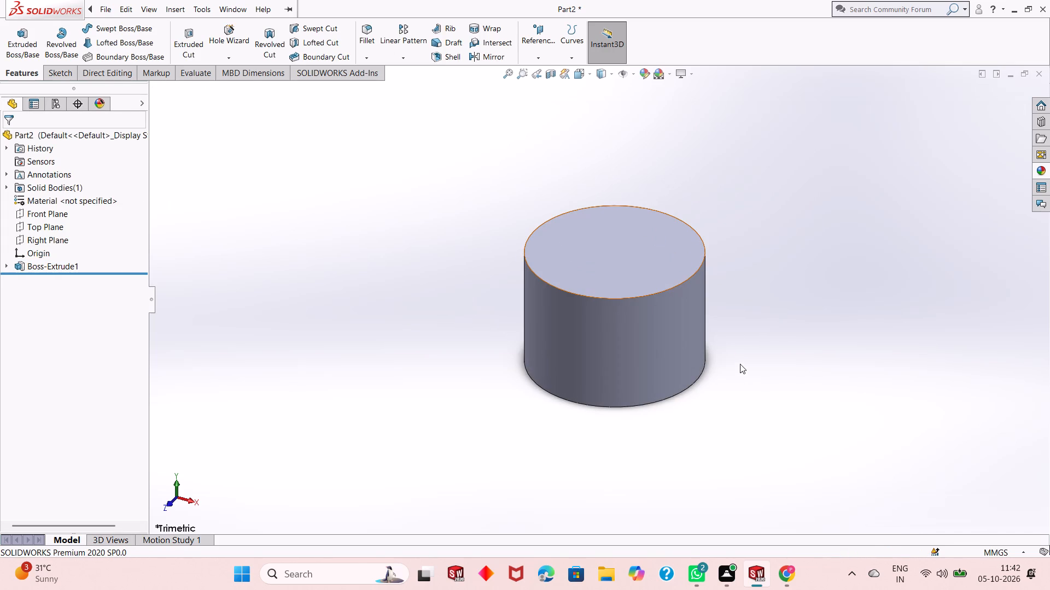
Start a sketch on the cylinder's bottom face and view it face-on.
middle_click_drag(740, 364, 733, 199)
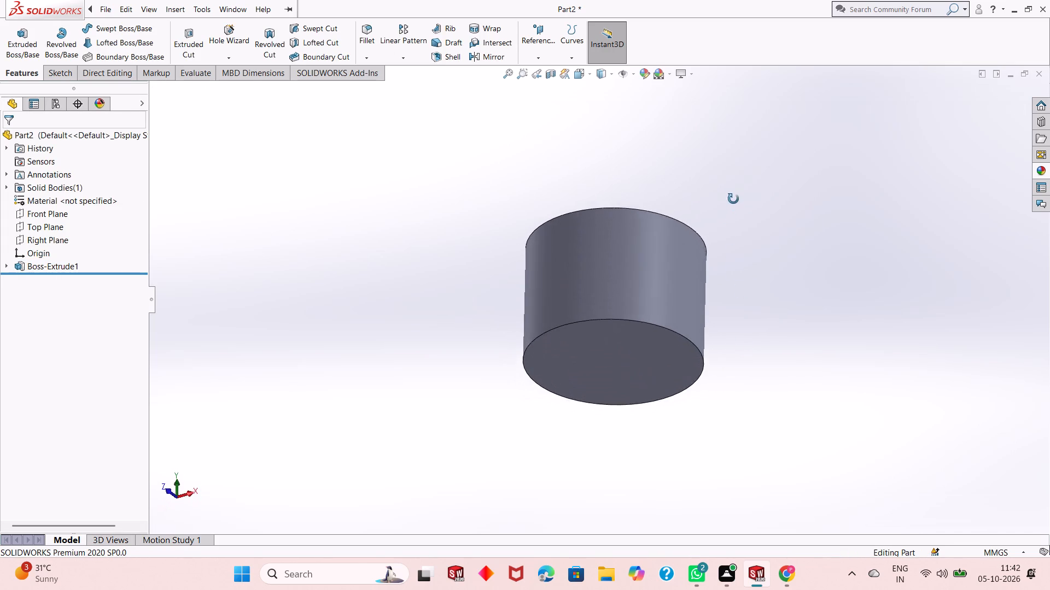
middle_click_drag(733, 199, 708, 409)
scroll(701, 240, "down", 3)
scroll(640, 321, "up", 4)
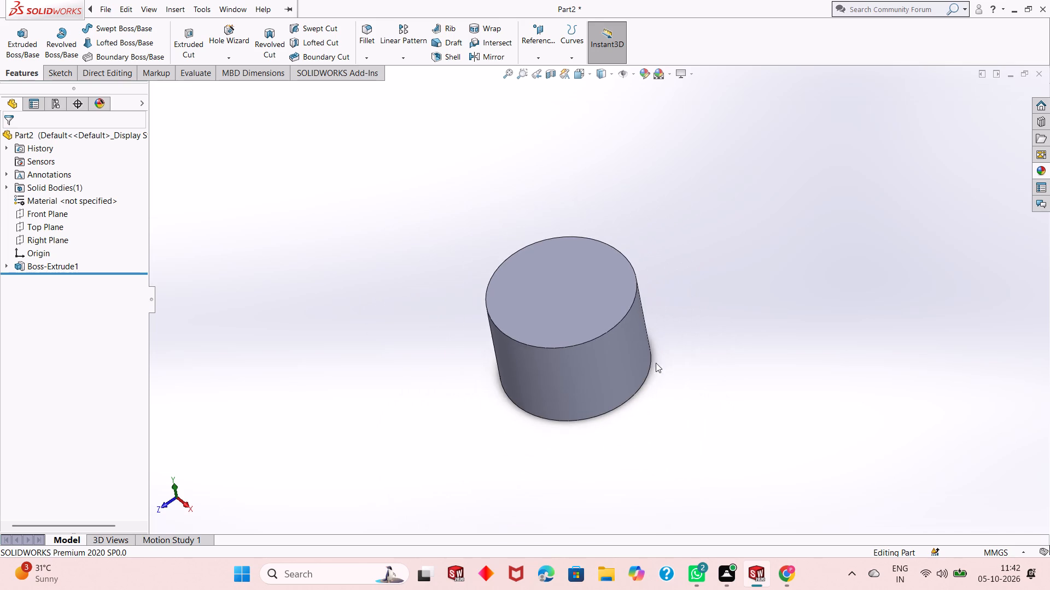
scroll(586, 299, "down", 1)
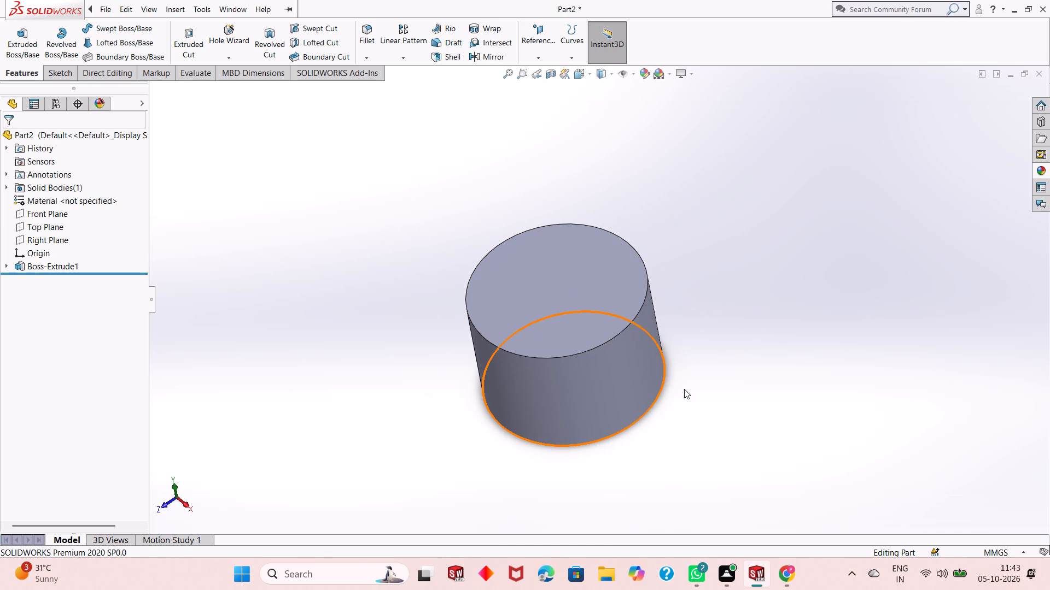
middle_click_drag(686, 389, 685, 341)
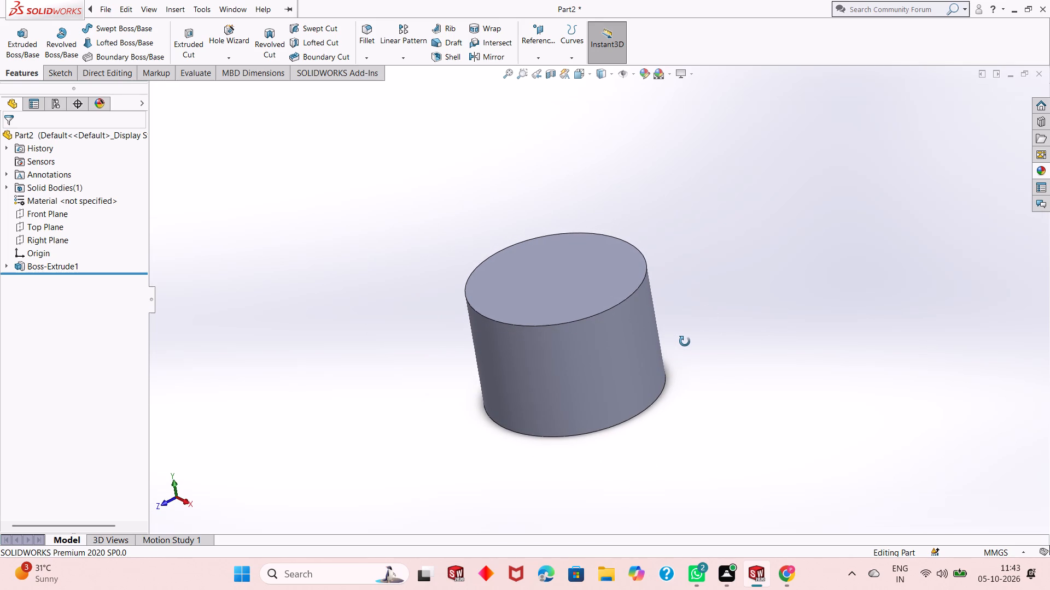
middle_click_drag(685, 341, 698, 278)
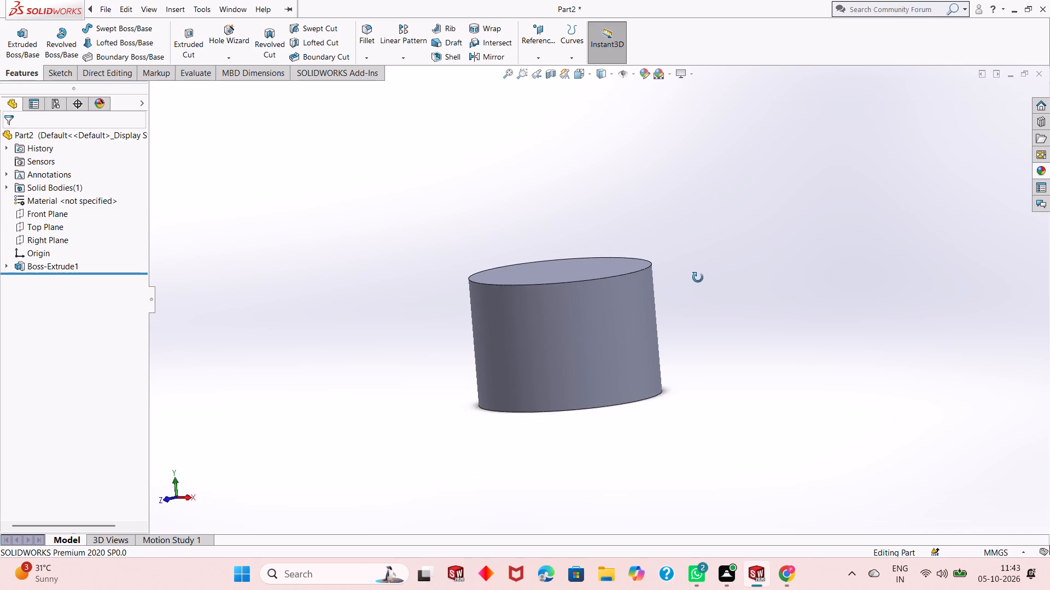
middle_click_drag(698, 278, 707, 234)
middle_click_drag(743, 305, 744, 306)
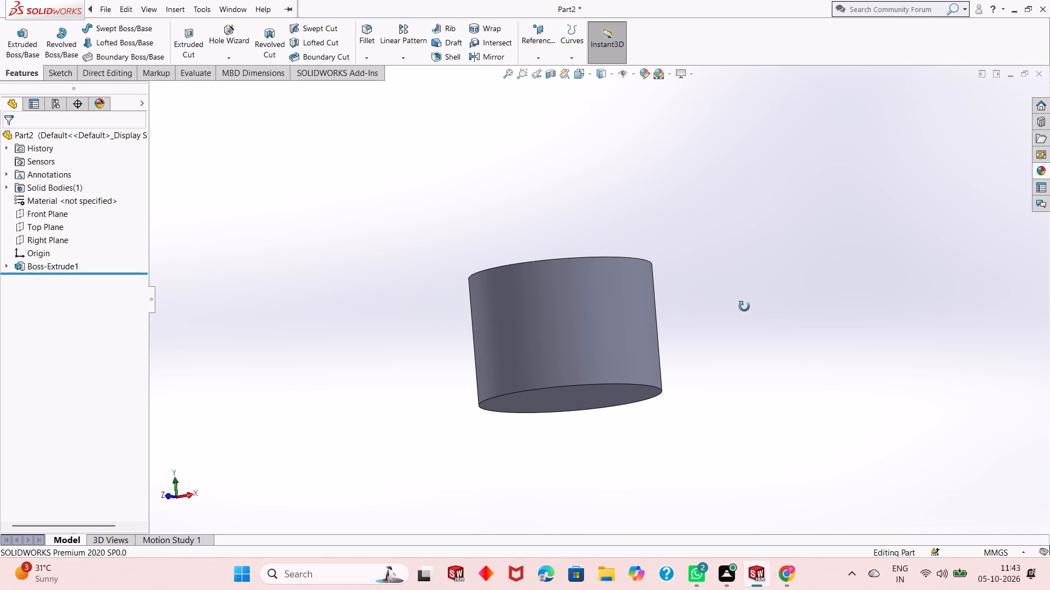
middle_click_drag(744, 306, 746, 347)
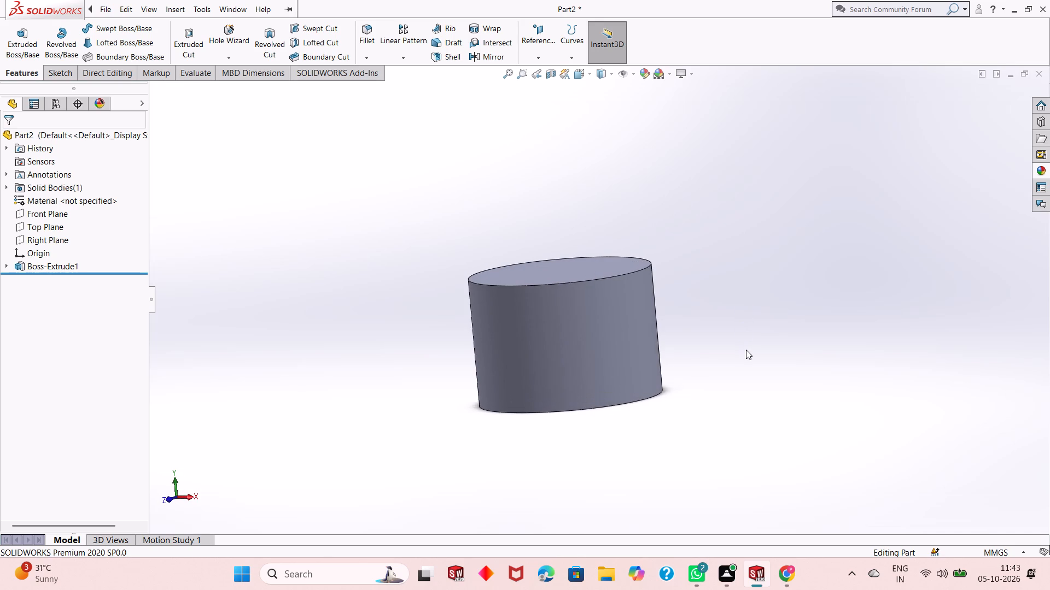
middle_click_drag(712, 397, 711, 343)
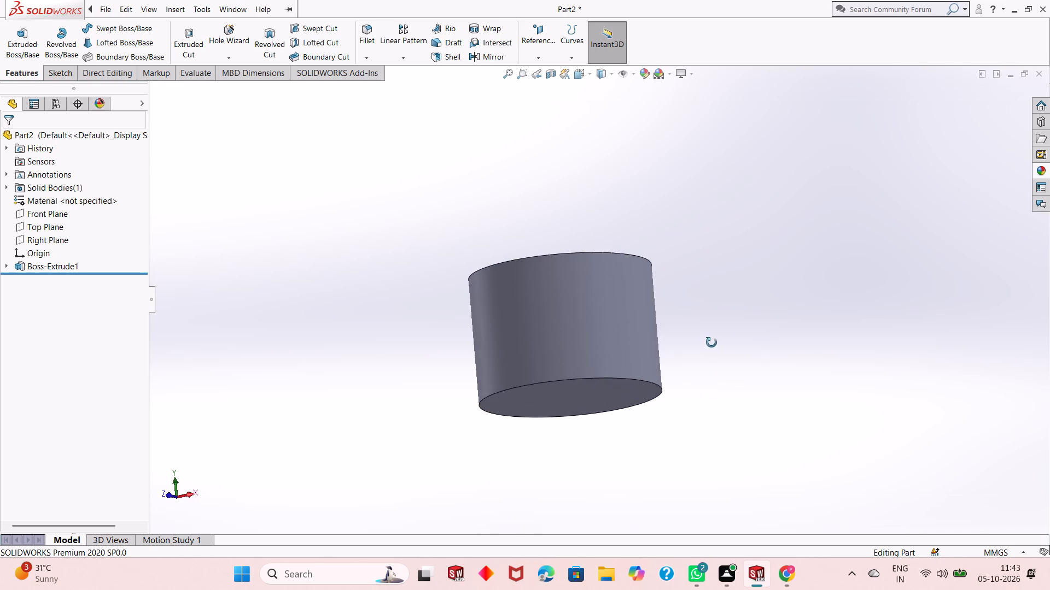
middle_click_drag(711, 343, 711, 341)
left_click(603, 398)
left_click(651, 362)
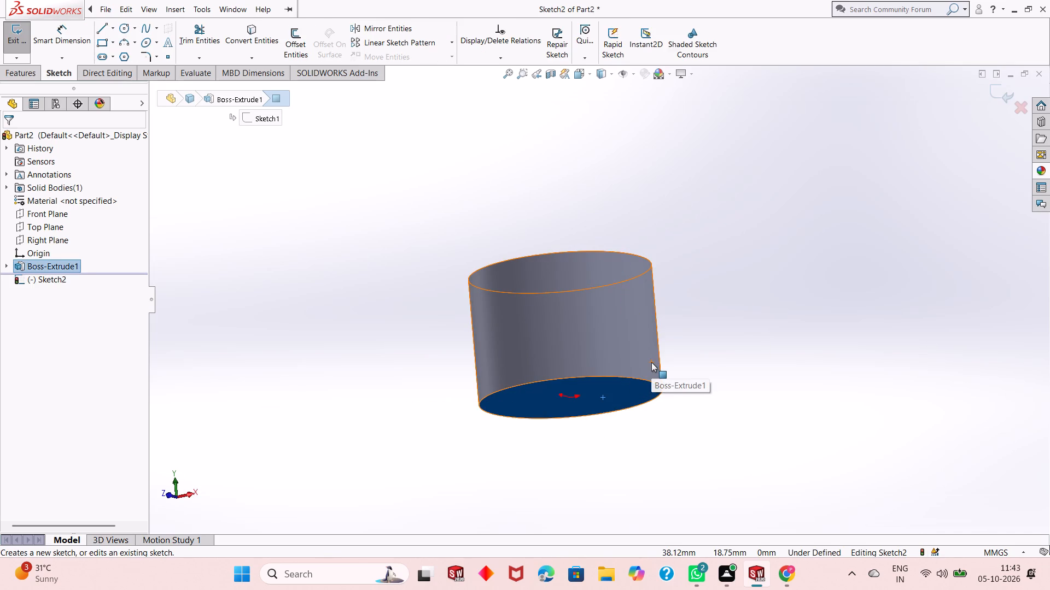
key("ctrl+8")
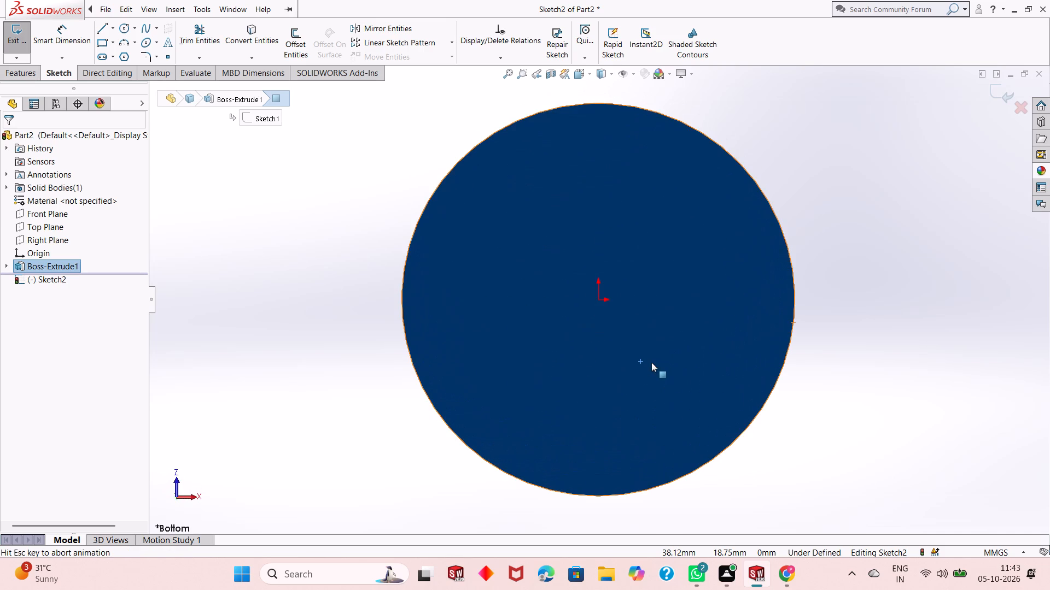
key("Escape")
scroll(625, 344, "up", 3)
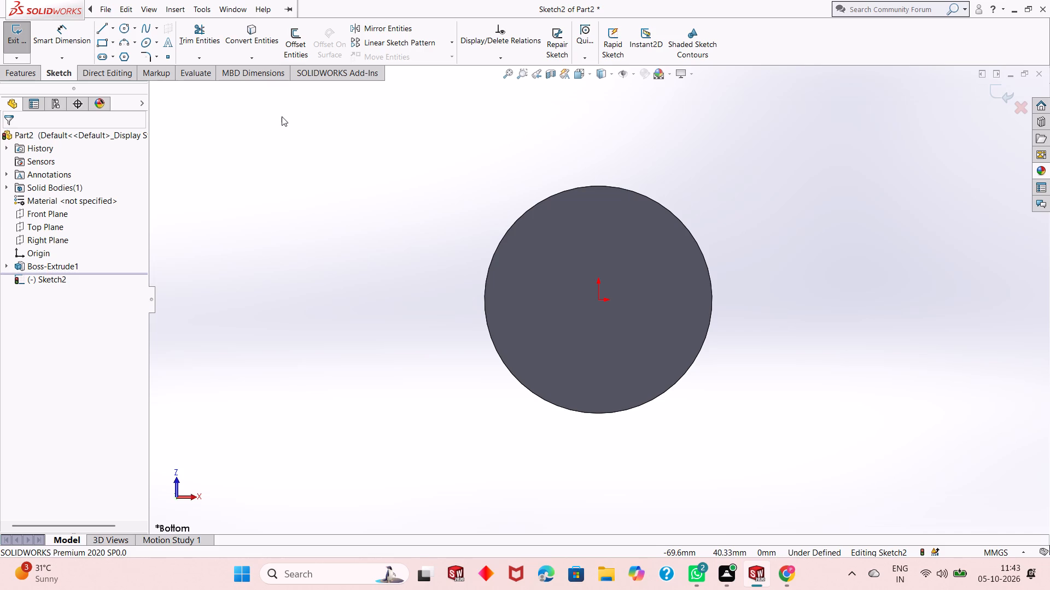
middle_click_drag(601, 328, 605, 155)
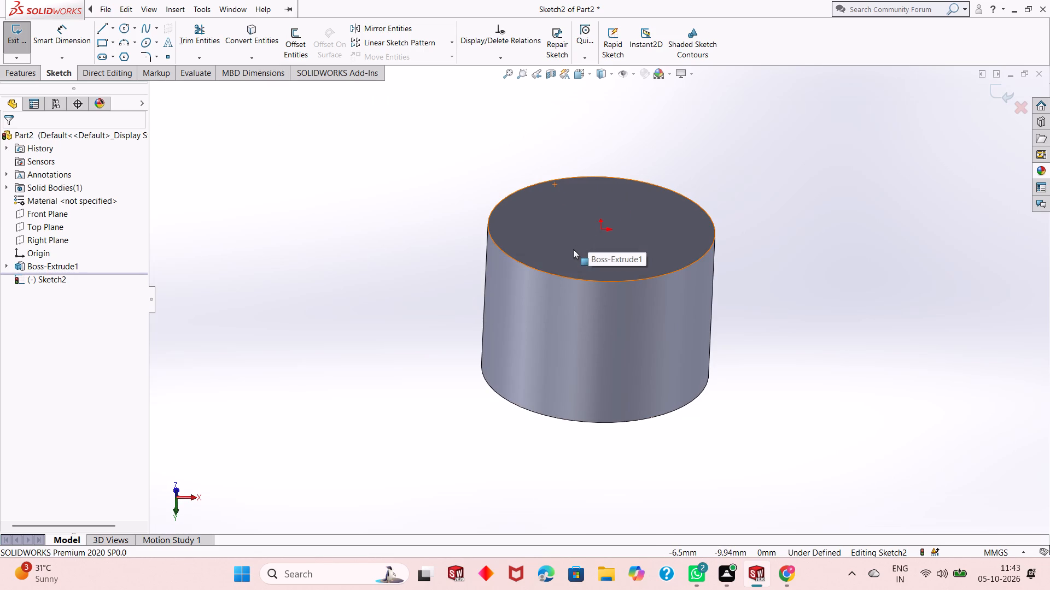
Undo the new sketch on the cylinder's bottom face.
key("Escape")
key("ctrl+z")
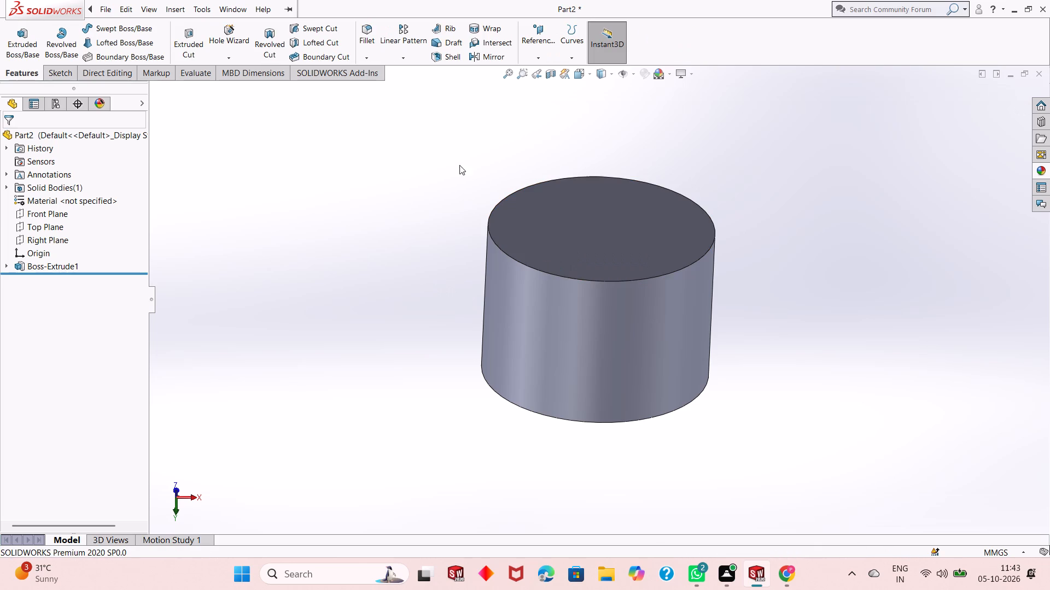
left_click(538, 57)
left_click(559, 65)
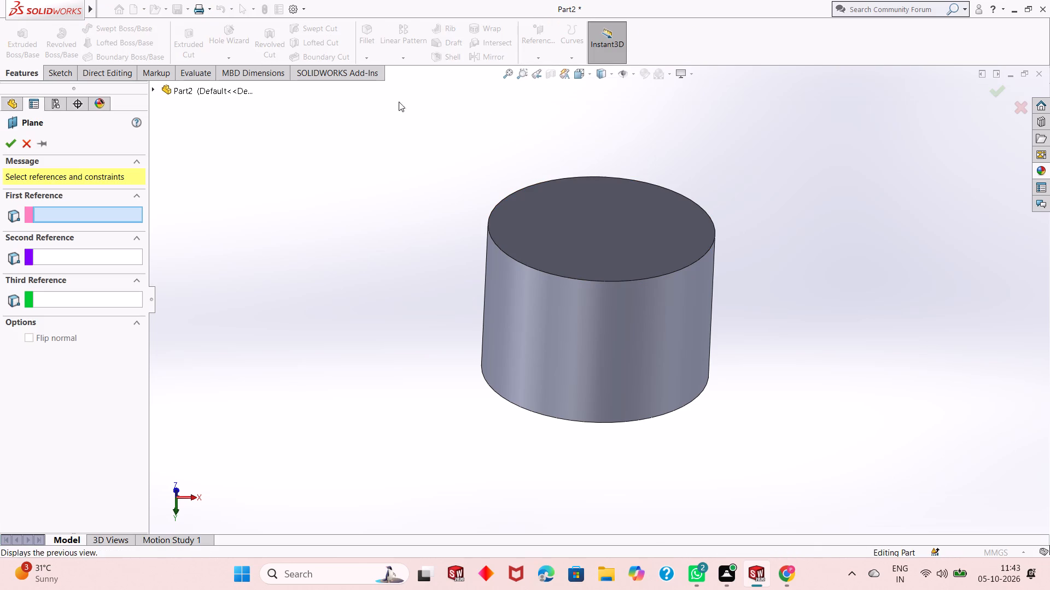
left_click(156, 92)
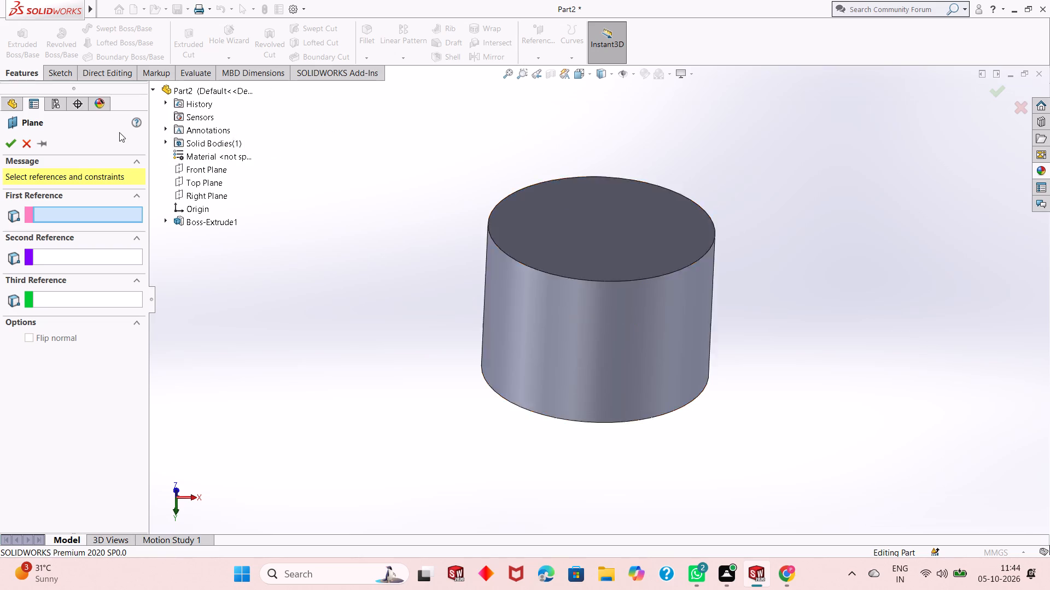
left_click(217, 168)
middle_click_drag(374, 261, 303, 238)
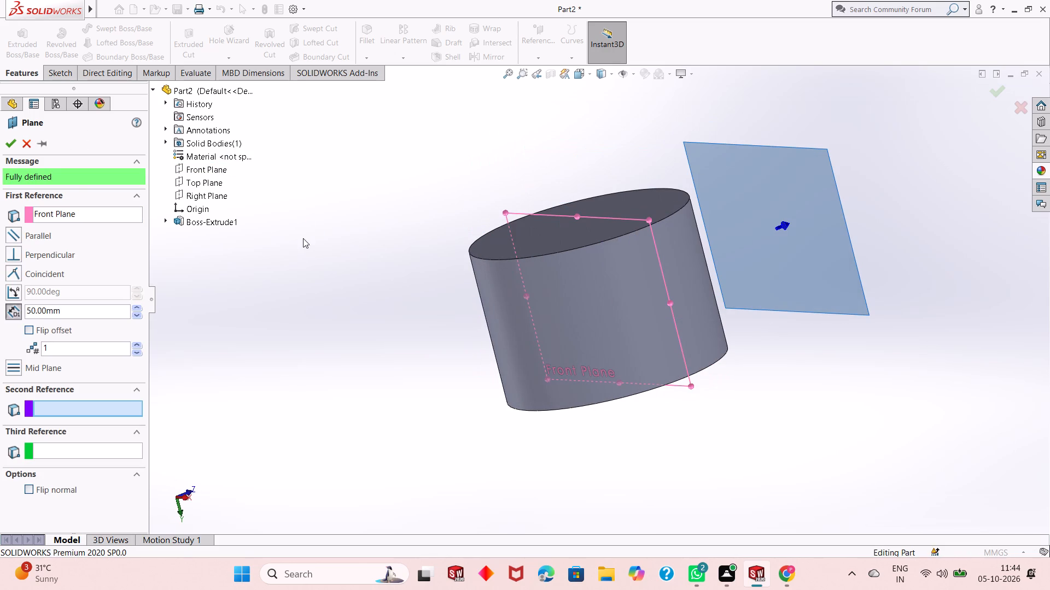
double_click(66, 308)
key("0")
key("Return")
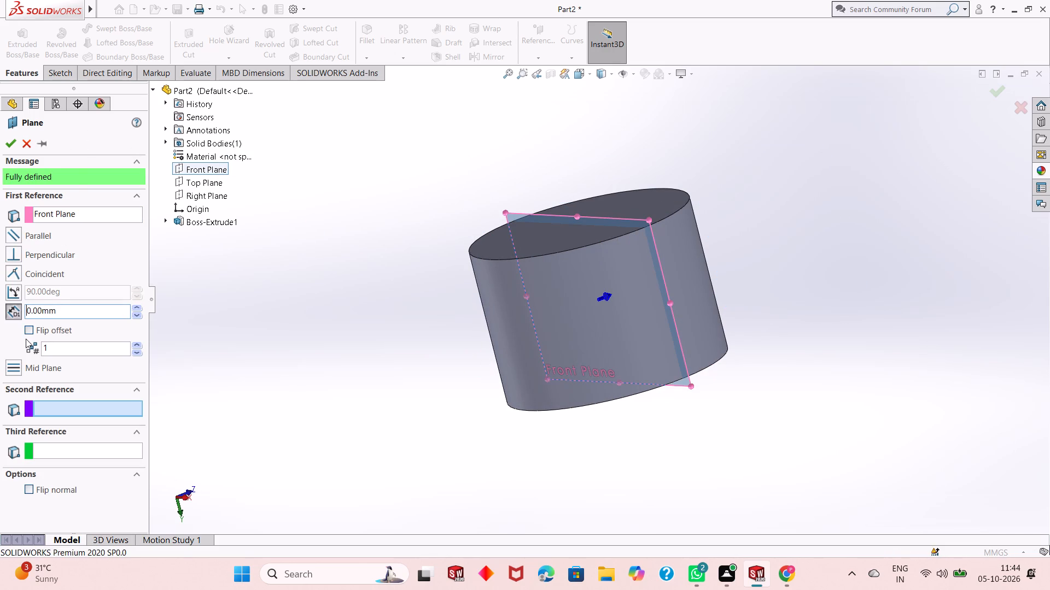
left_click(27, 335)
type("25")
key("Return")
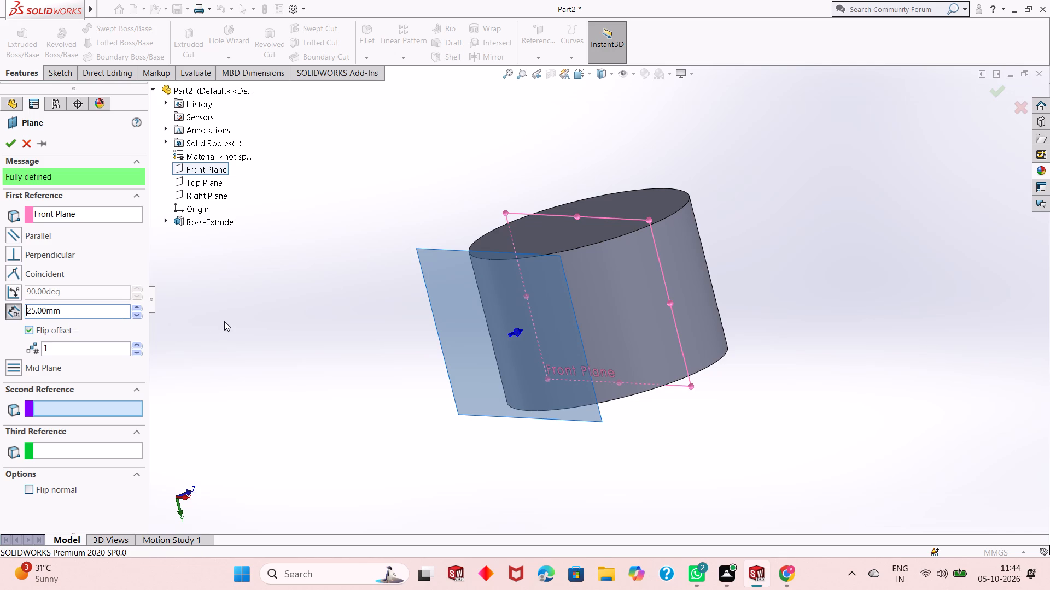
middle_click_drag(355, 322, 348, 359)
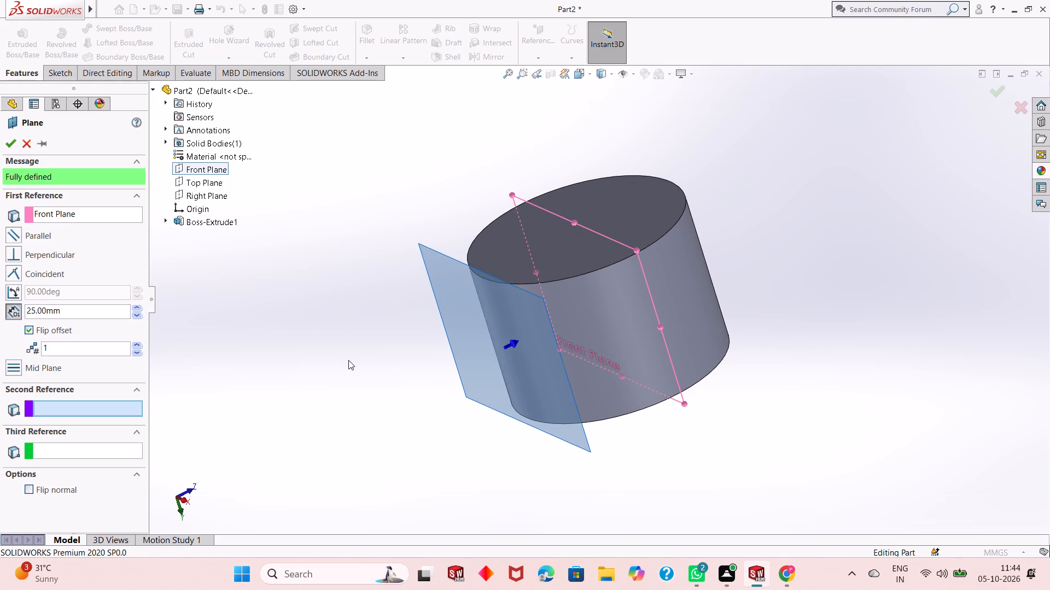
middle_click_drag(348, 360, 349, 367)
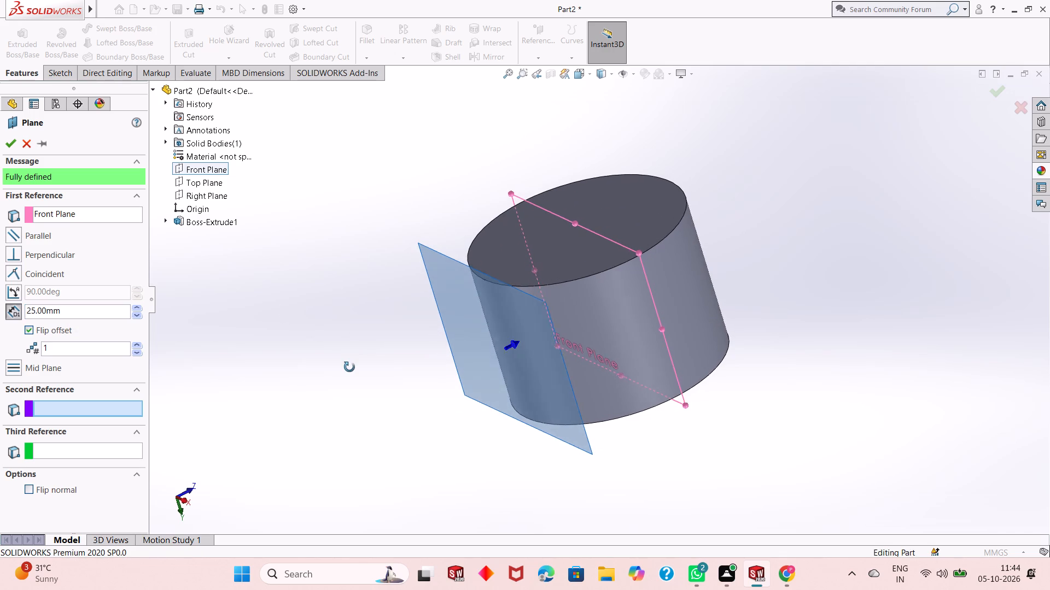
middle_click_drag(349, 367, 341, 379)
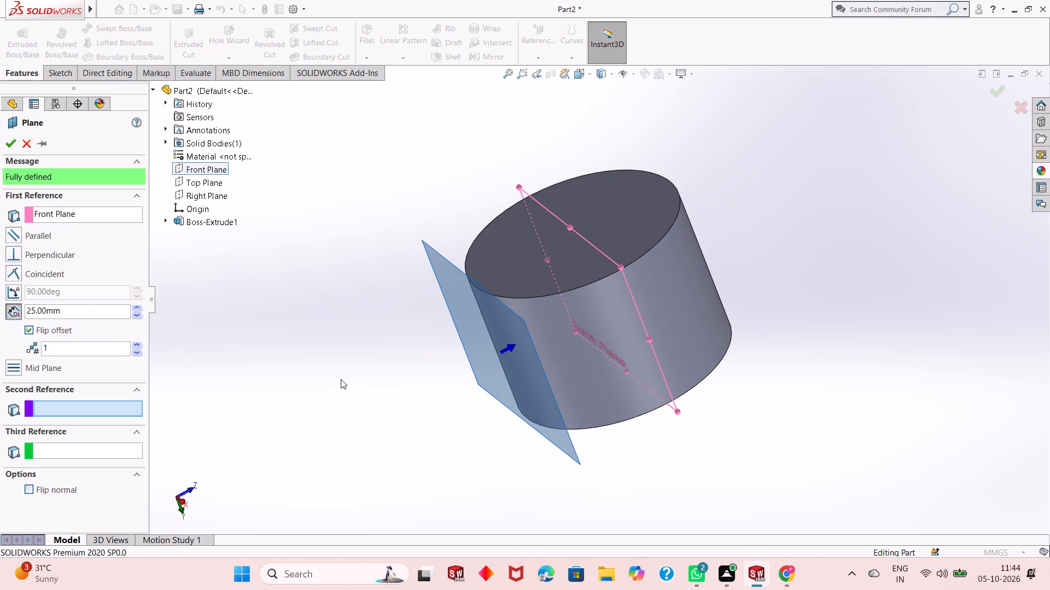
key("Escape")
Start a sketch on the cylinder's top face and view it face-on.
scroll(546, 333, "up", 1)
middle_click_drag(653, 264, 658, 265)
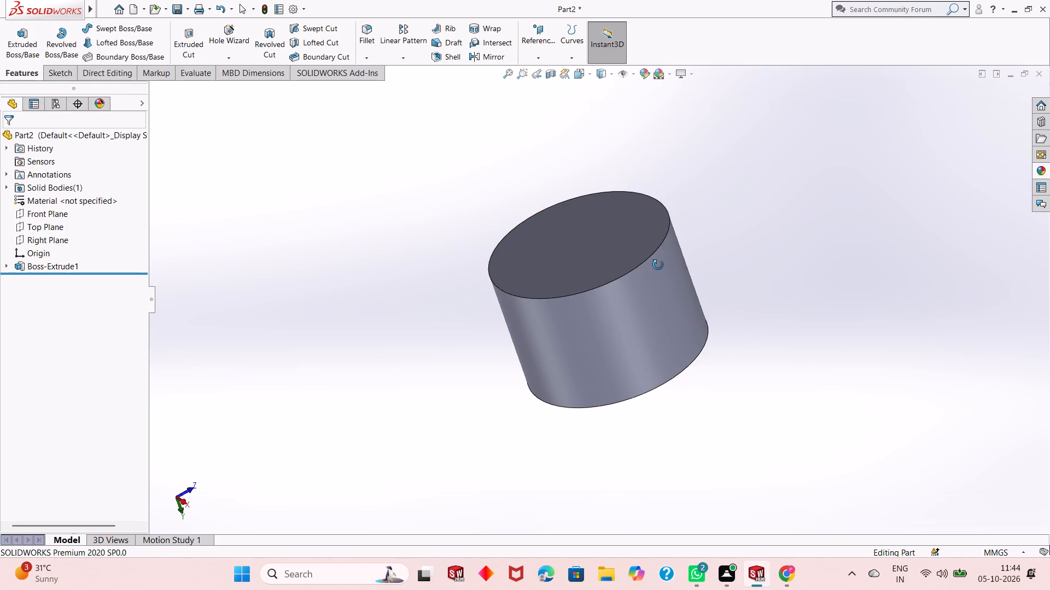
middle_click_drag(658, 265, 668, 285)
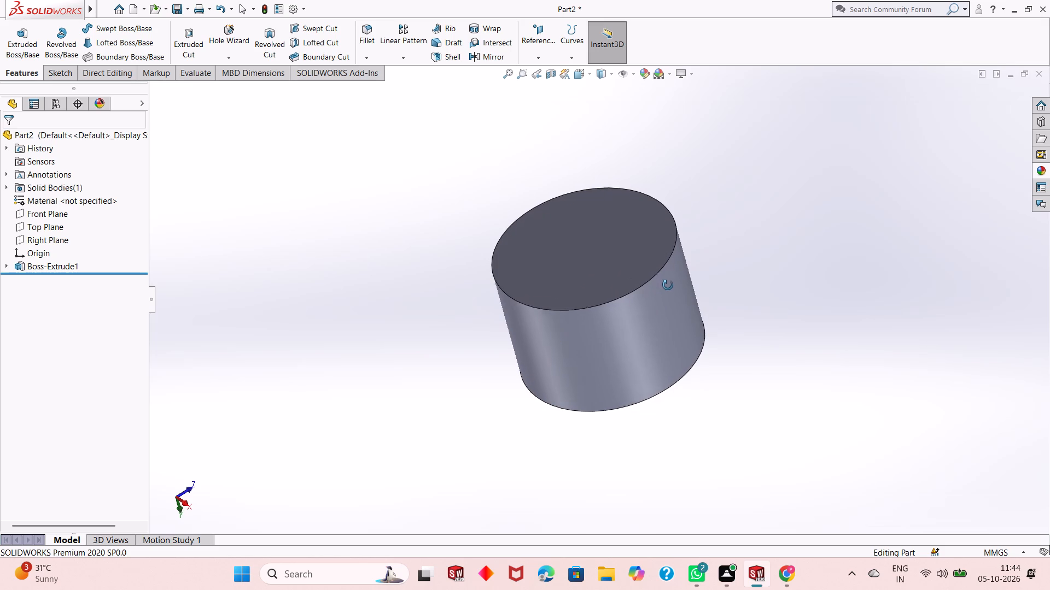
middle_click_drag(668, 285, 671, 321)
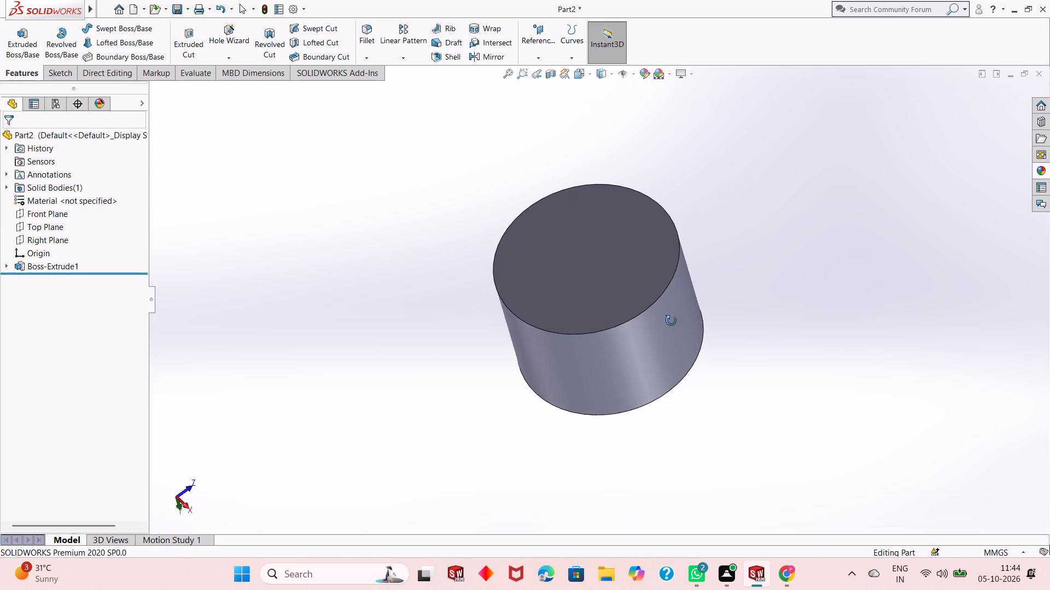
middle_click_drag(671, 321, 671, 328)
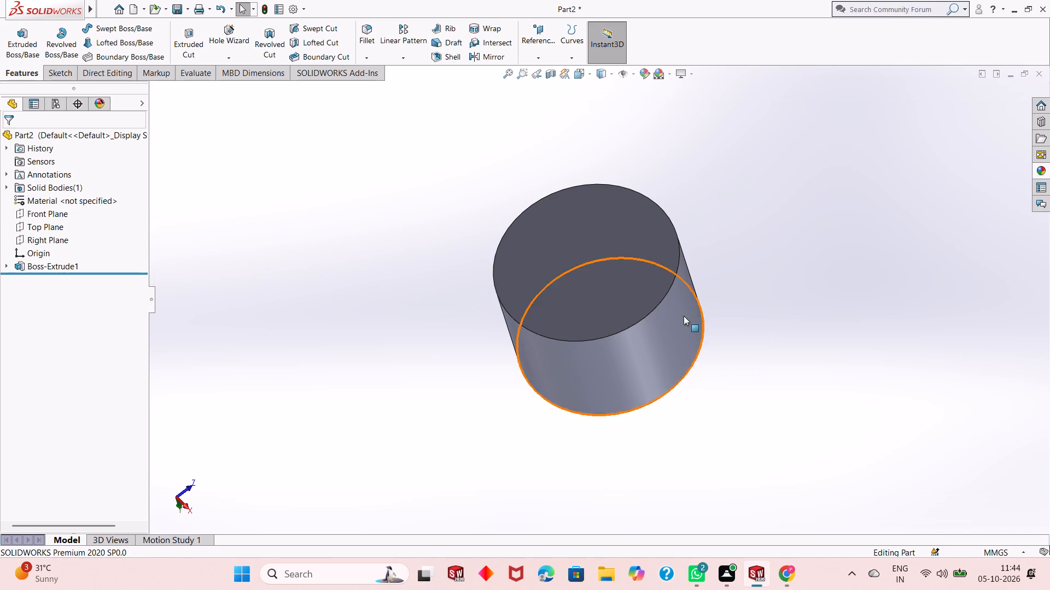
middle_click_drag(658, 298, 666, 359)
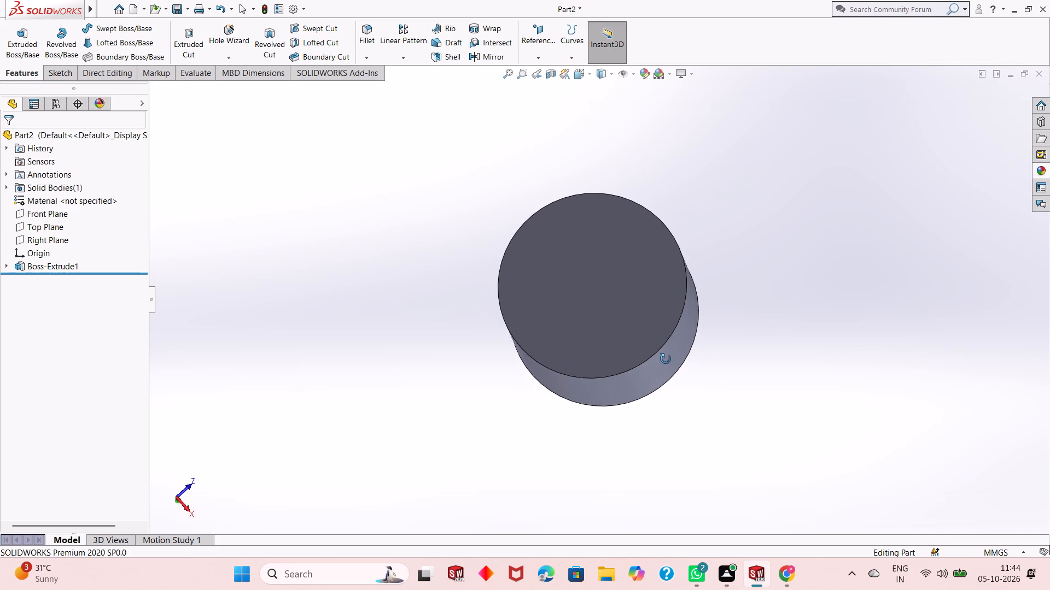
middle_click_drag(666, 359, 533, 344)
left_click(652, 294)
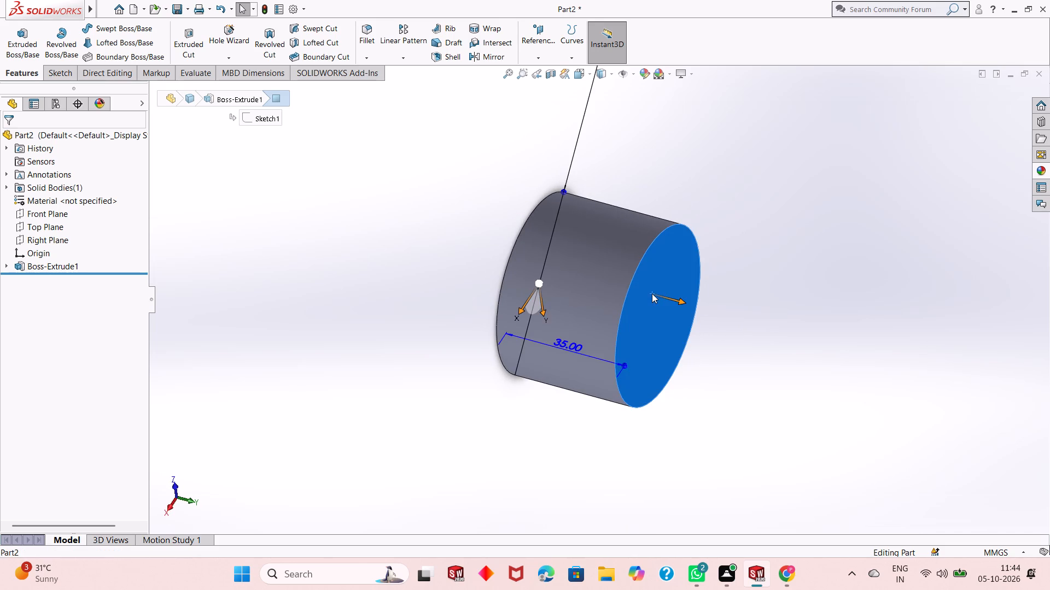
left_click(702, 261)
key("ctrl+8")
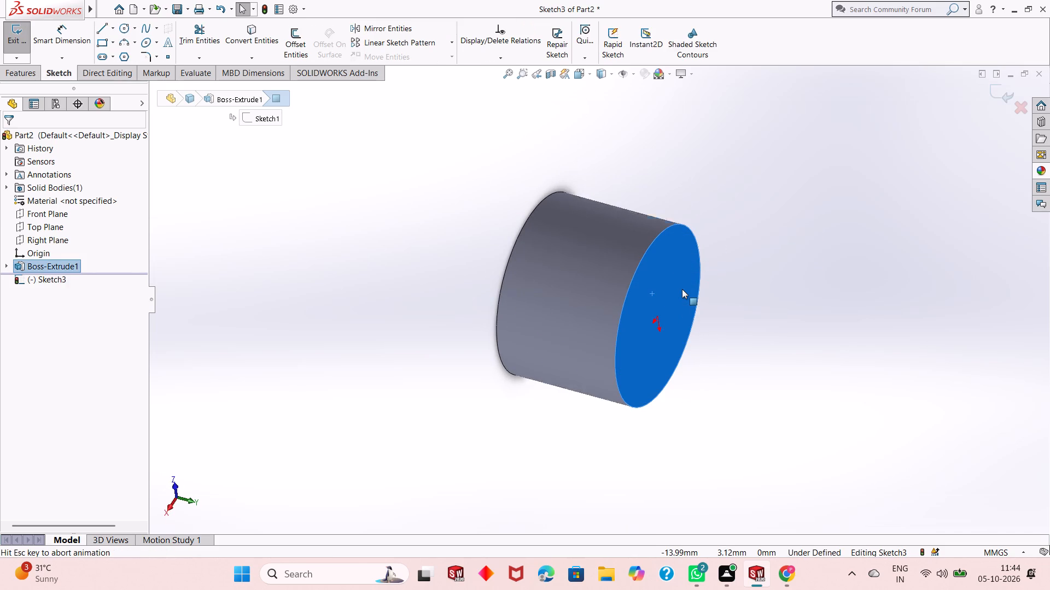
key("Escape")
scroll(681, 293, "up", 2)
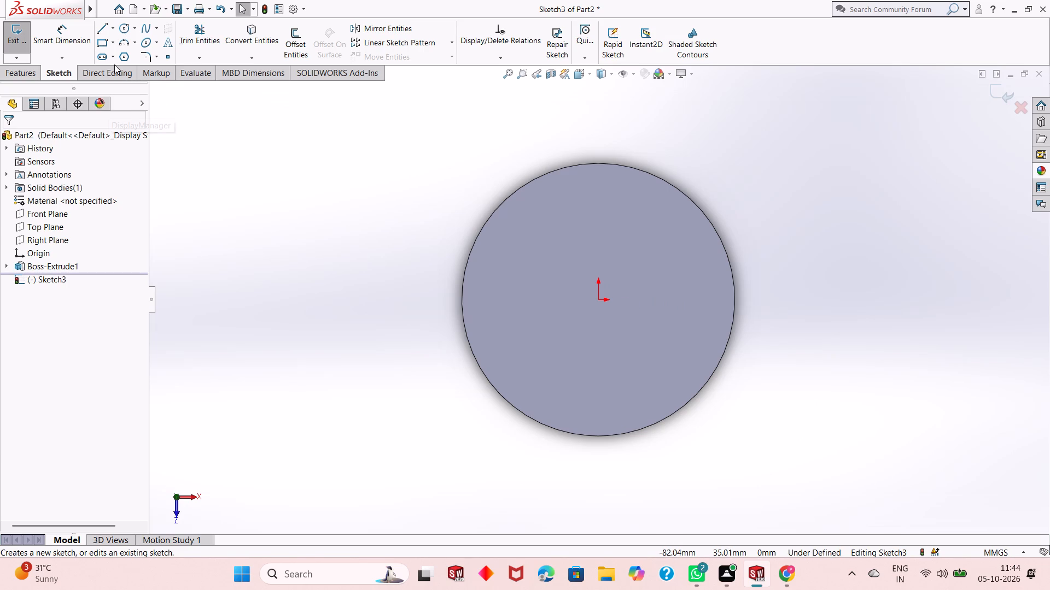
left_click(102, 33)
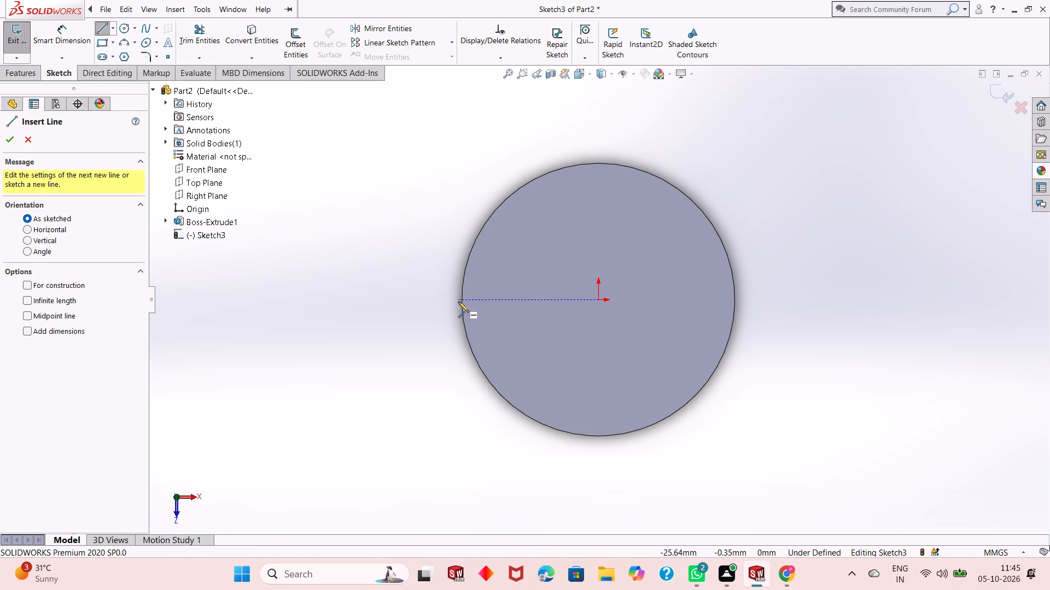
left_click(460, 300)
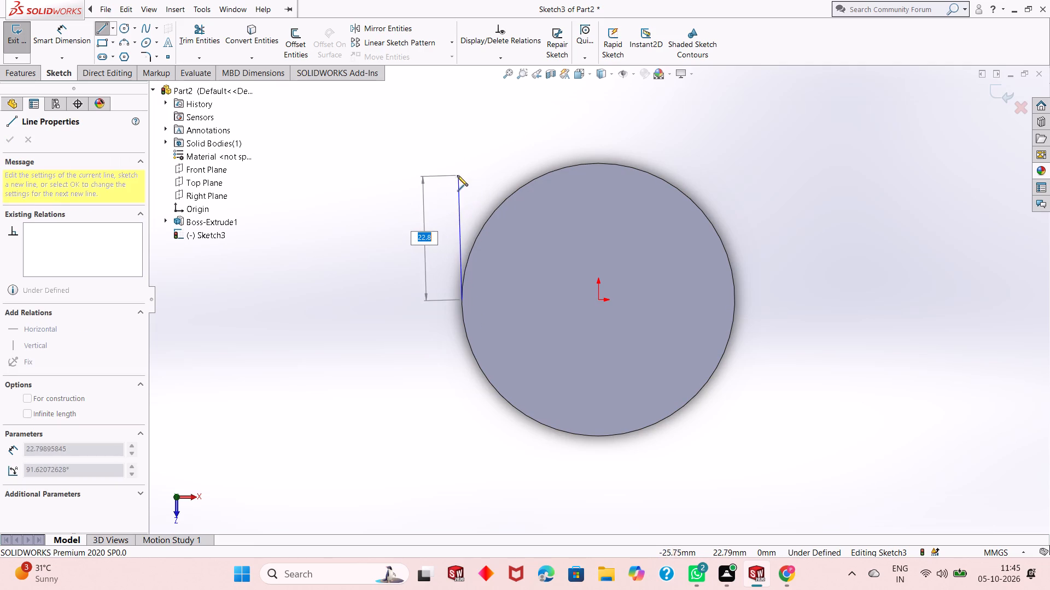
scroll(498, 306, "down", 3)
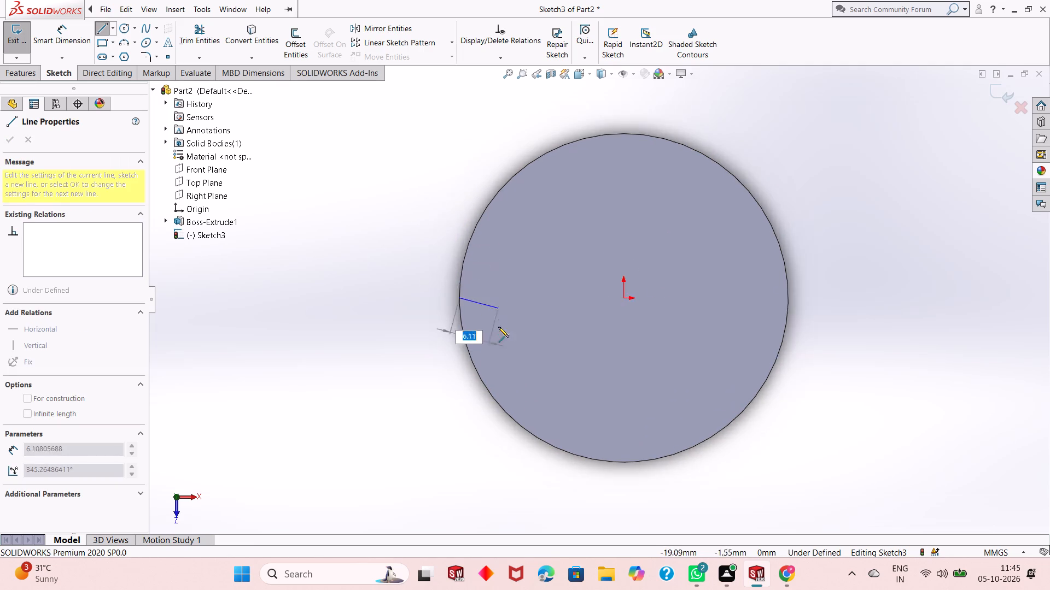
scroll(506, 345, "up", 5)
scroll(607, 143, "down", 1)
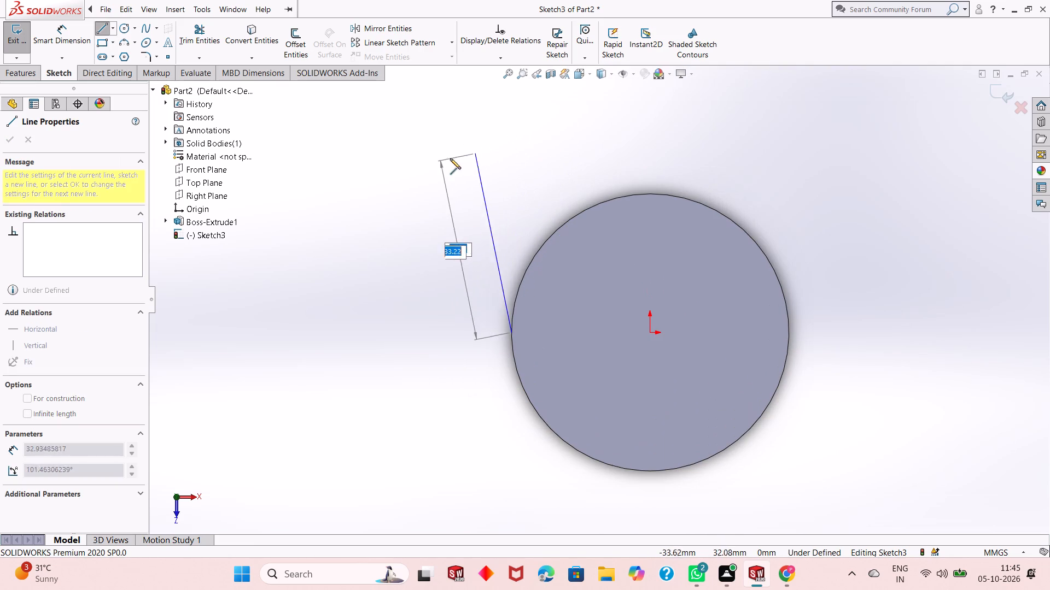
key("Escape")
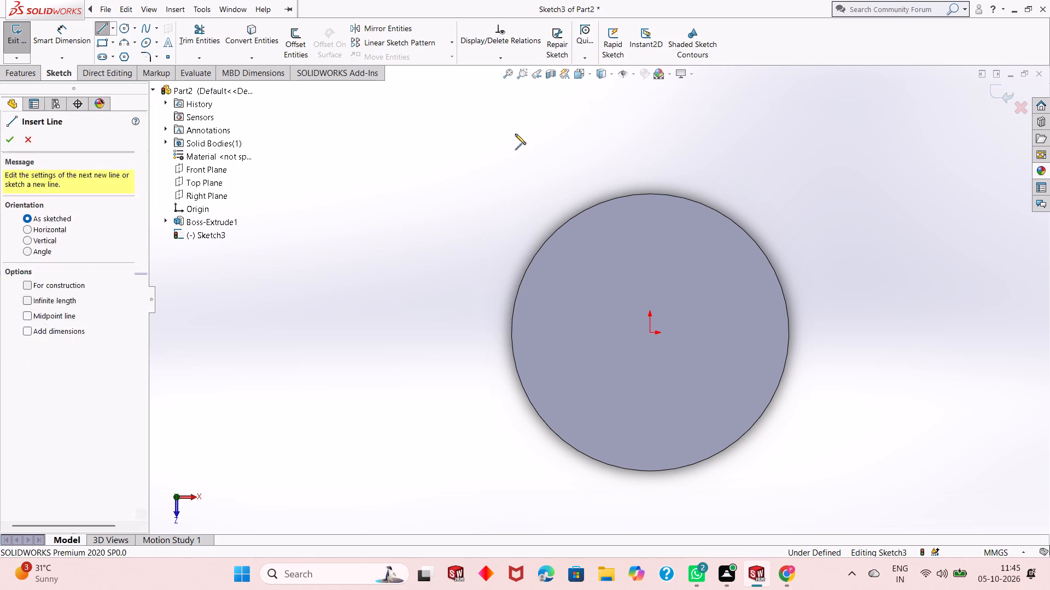
Sketch a stepped line outline from the cylinder's left quadrant: about 22 mm up, short step out, 12 mm up, 15 mm out, 5 mm up, 20 mm inward.
key("Escape")
scroll(805, 297, "down", 3)
scroll(547, 305, "up", 2)
key("Escape")
key("Escape")
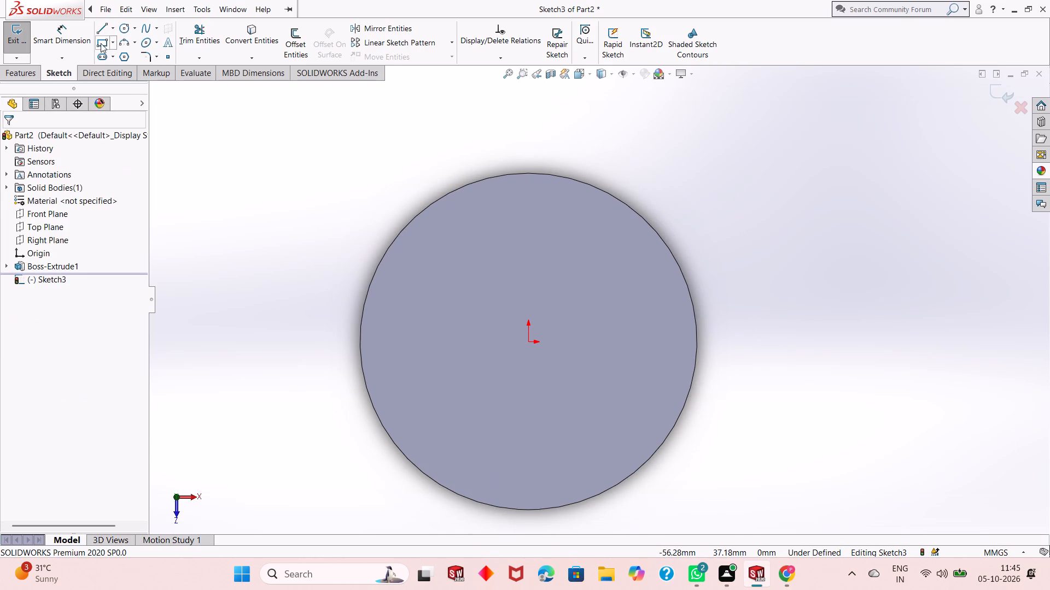
left_click(101, 25)
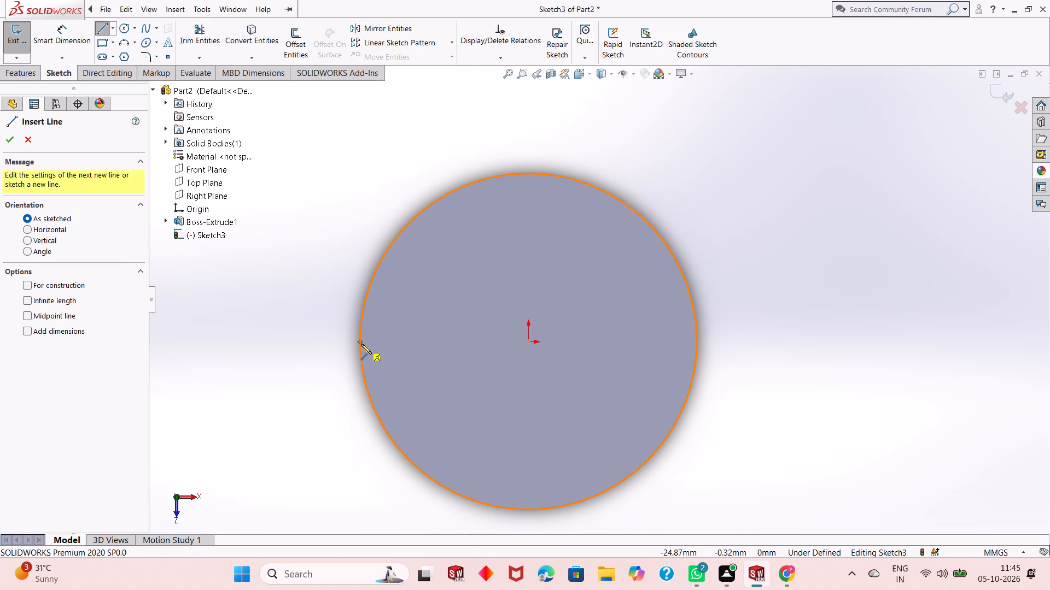
left_click(360, 343)
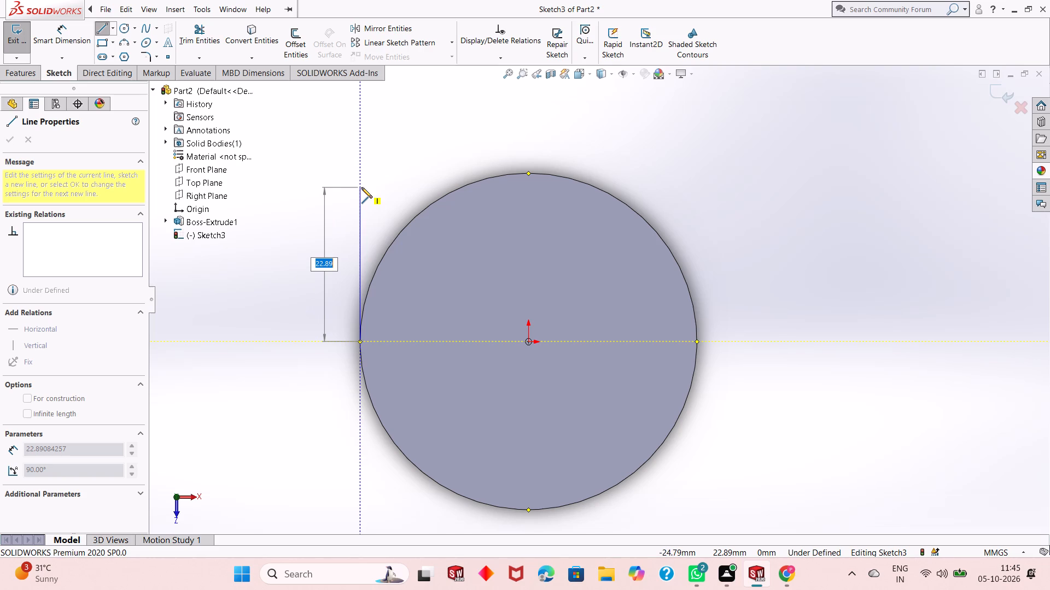
left_click(359, 191)
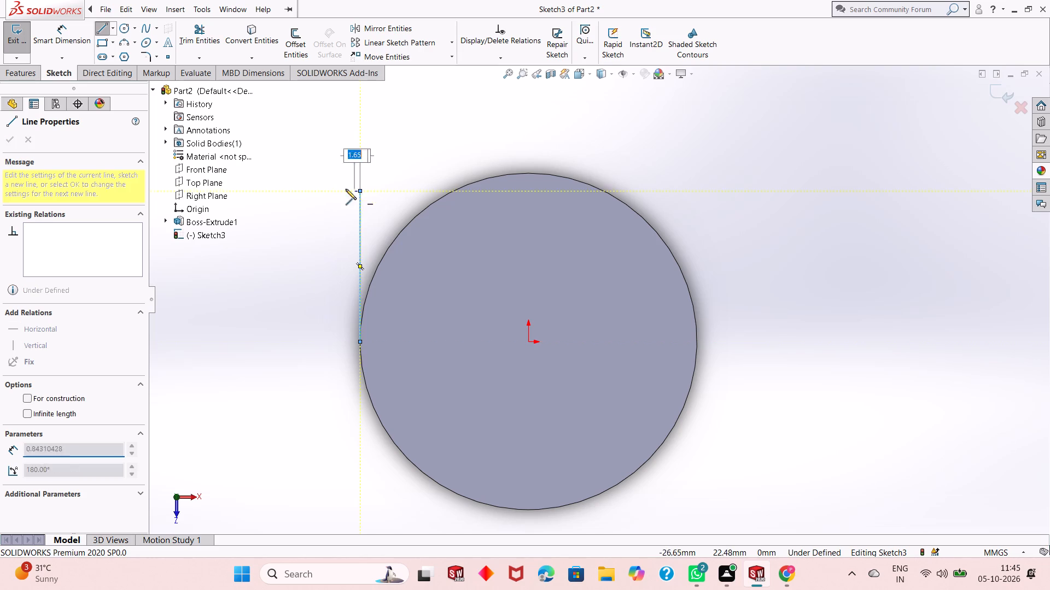
left_click(316, 192)
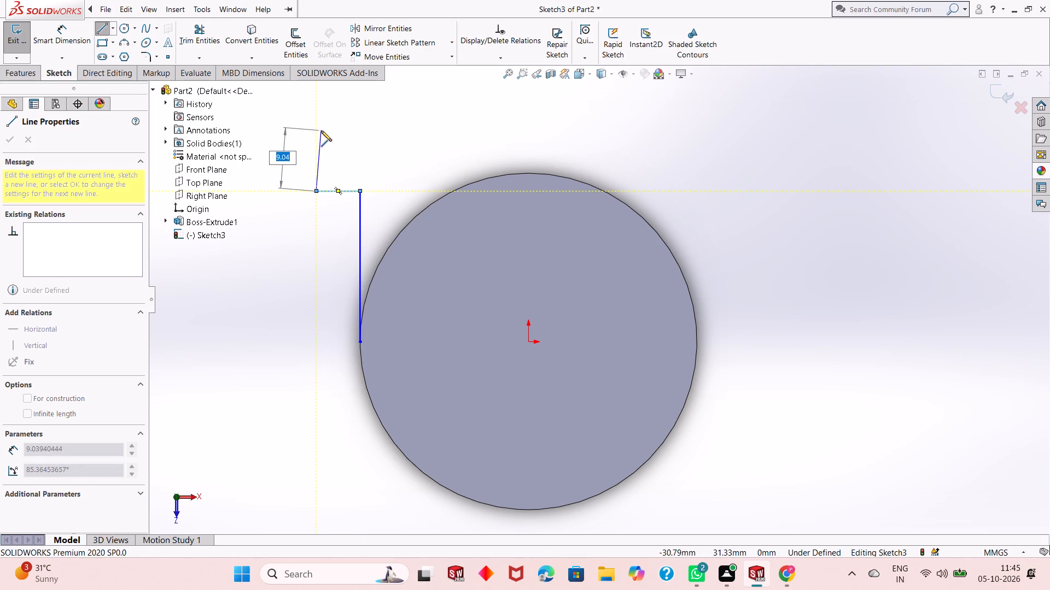
scroll(358, 238, "down", 3)
scroll(360, 246, "up", 5)
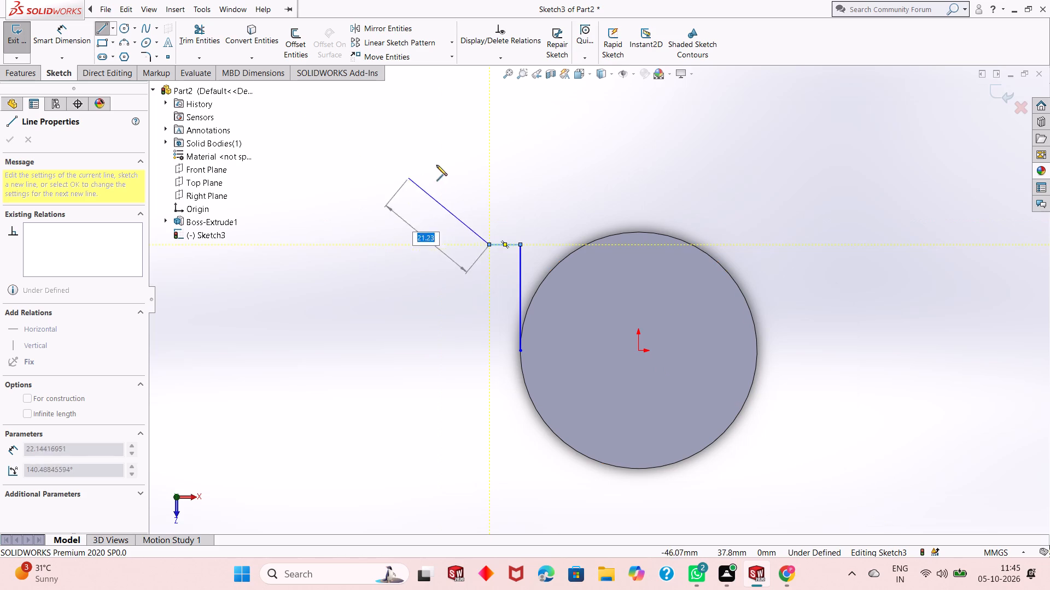
left_click(492, 189)
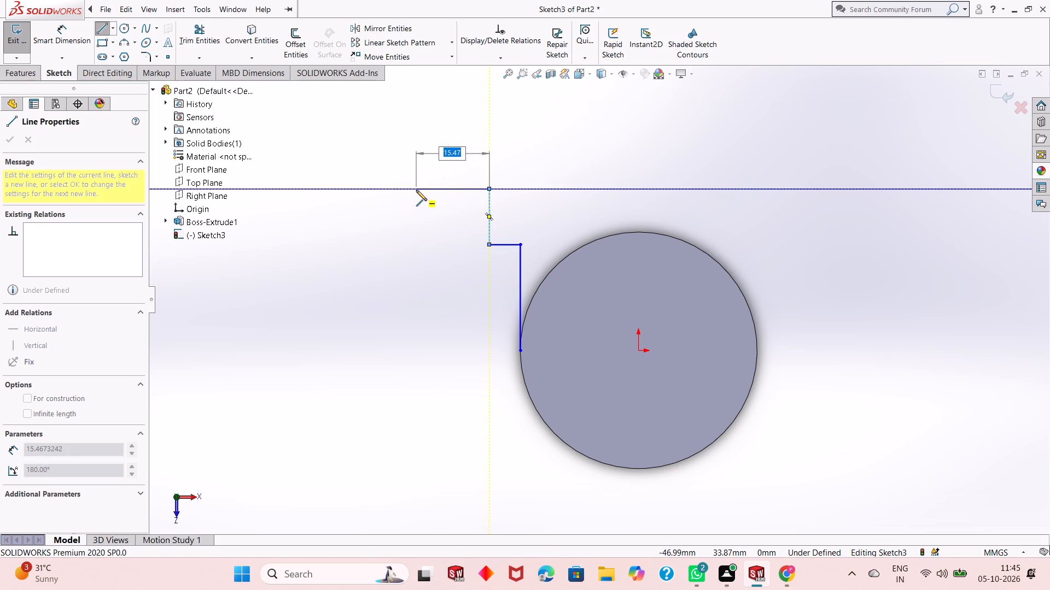
left_click(416, 190)
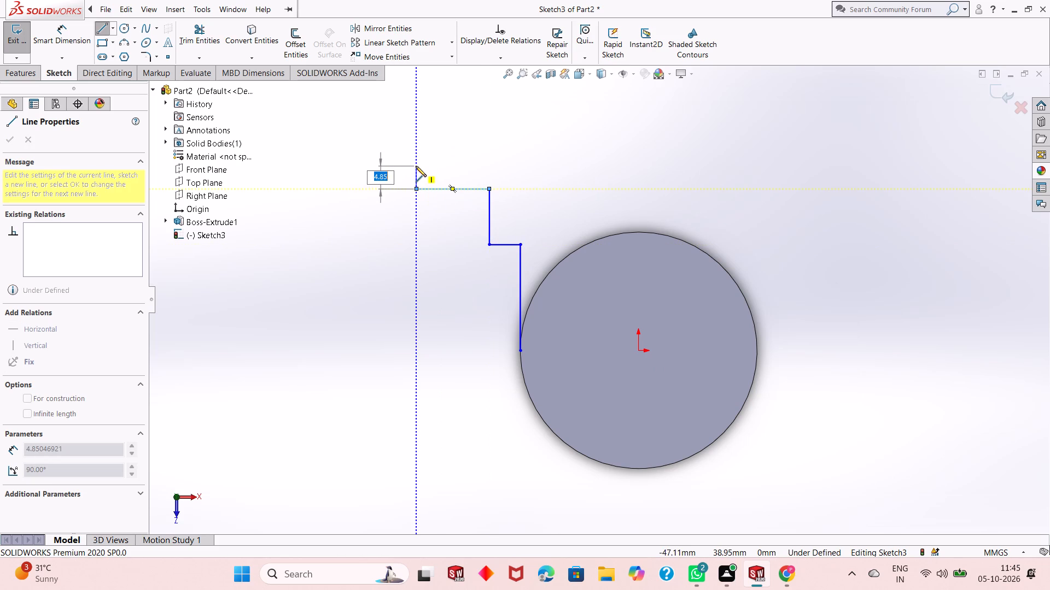
left_click(416, 166)
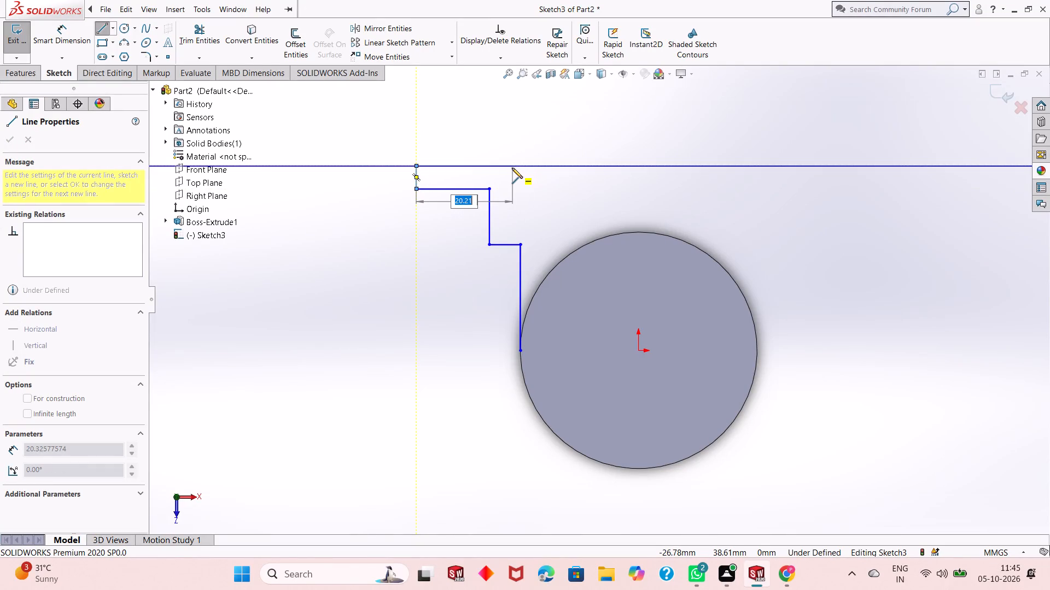
left_click(509, 168)
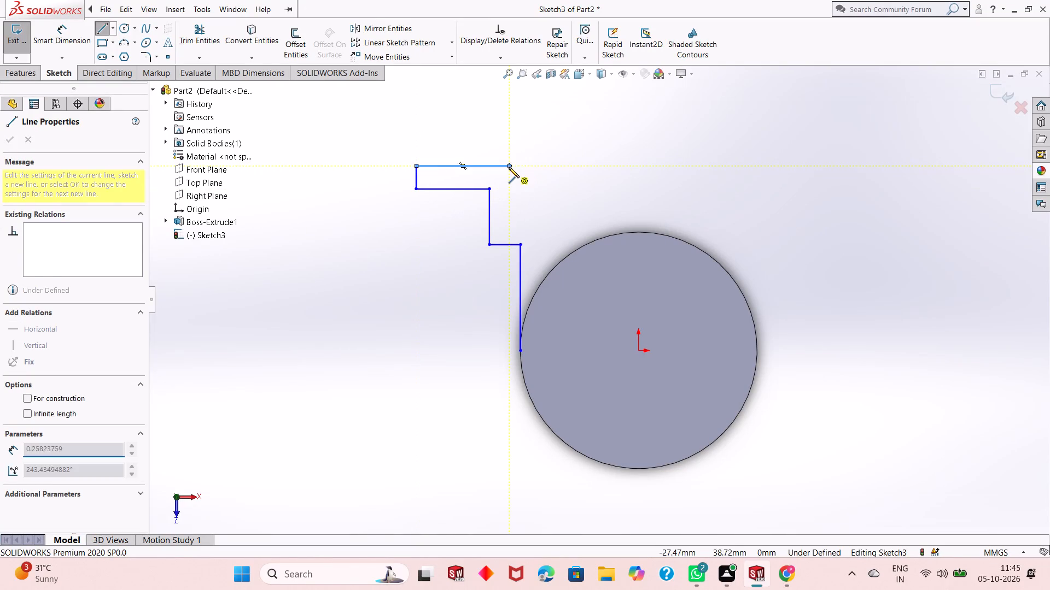
Continue the outline down, about 46 mm across above the circle, back up to flange height, outward, and about 5 mm down.
left_click(508, 214)
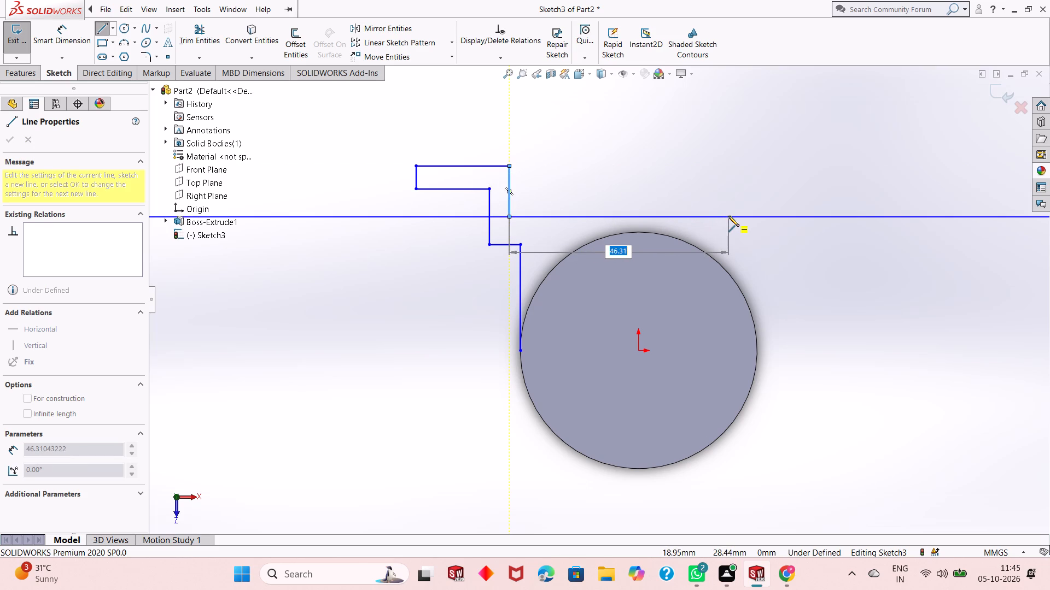
left_click(730, 216)
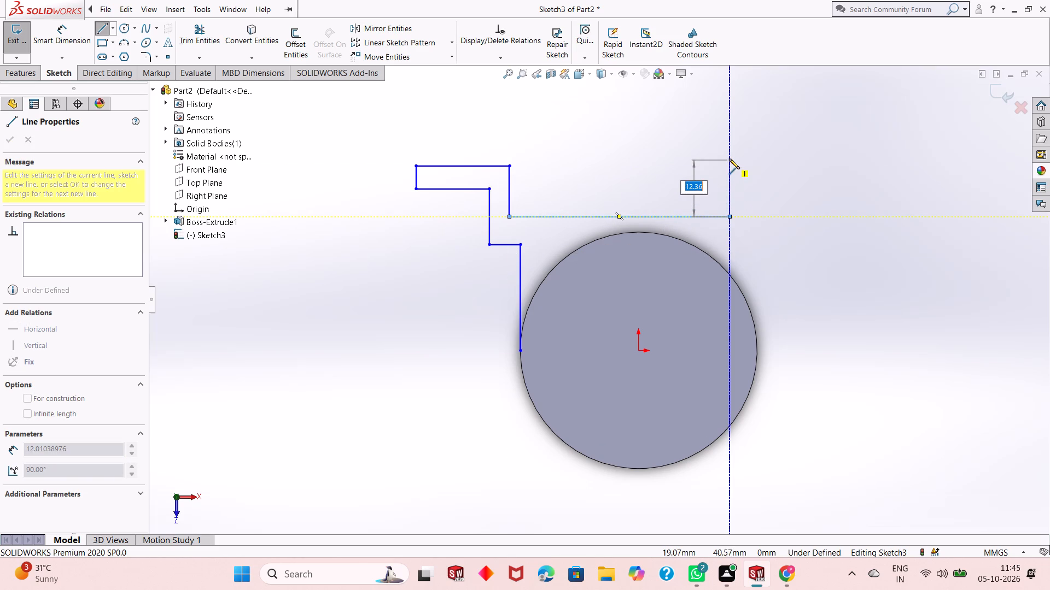
left_click(729, 164)
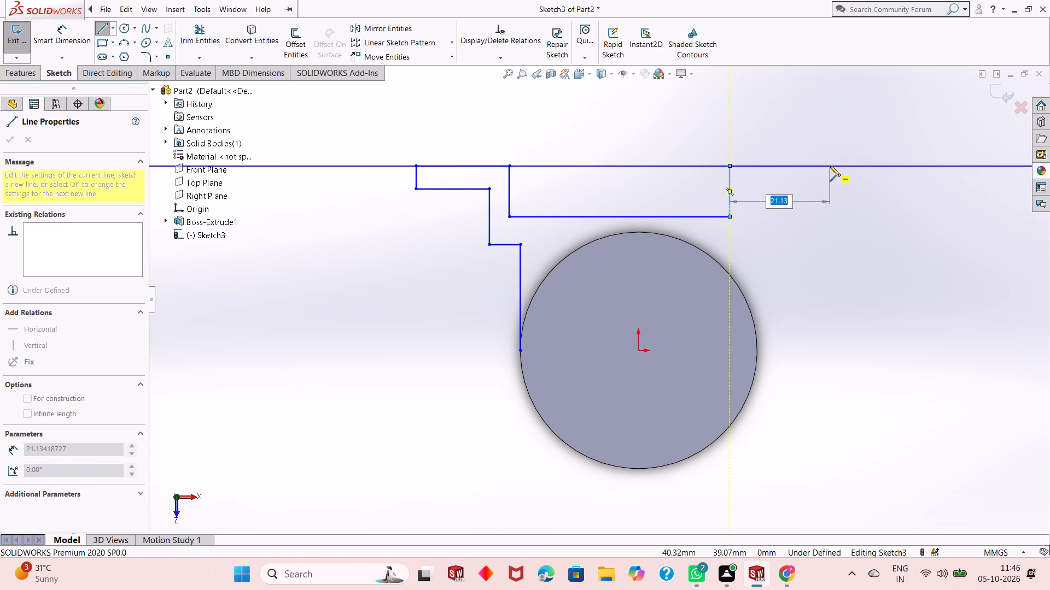
left_click(818, 167)
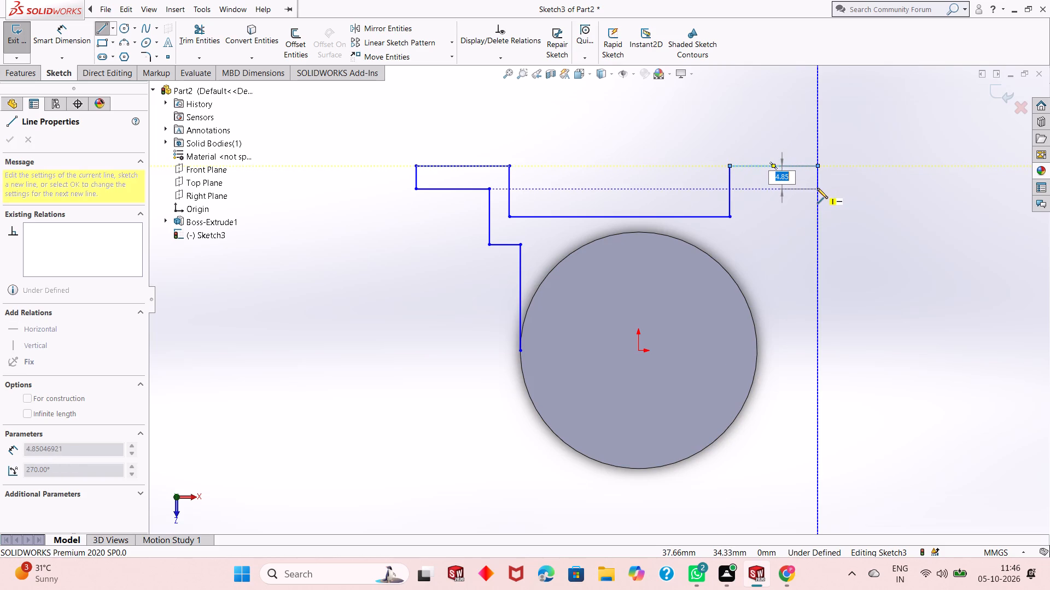
left_click(817, 188)
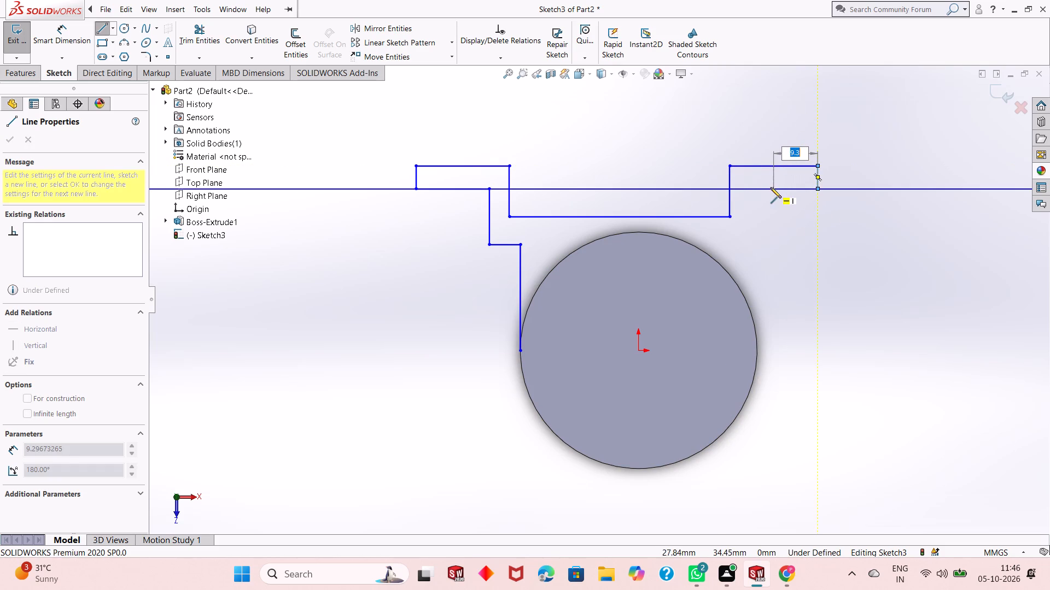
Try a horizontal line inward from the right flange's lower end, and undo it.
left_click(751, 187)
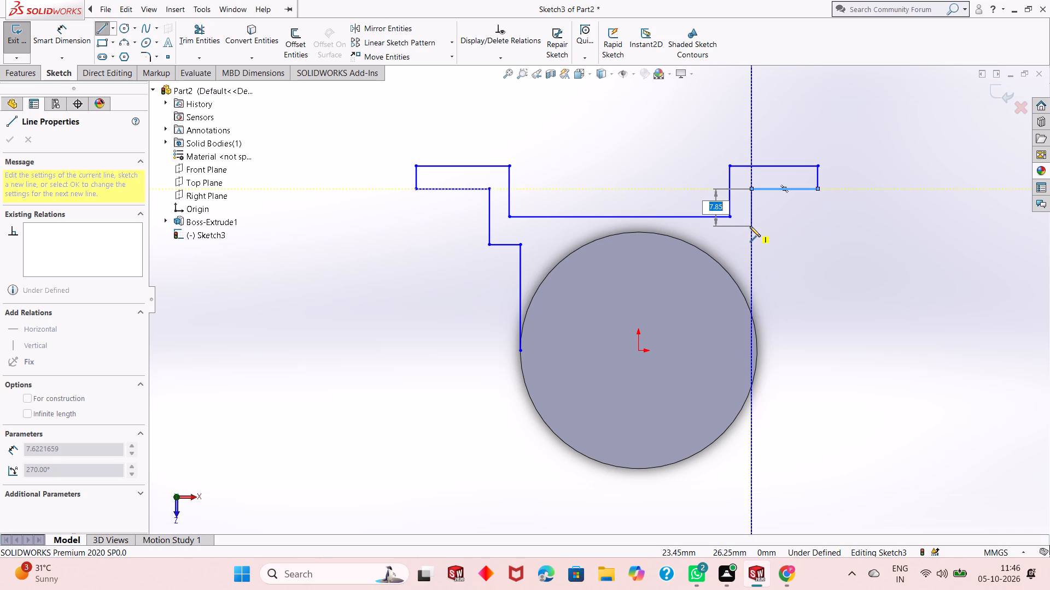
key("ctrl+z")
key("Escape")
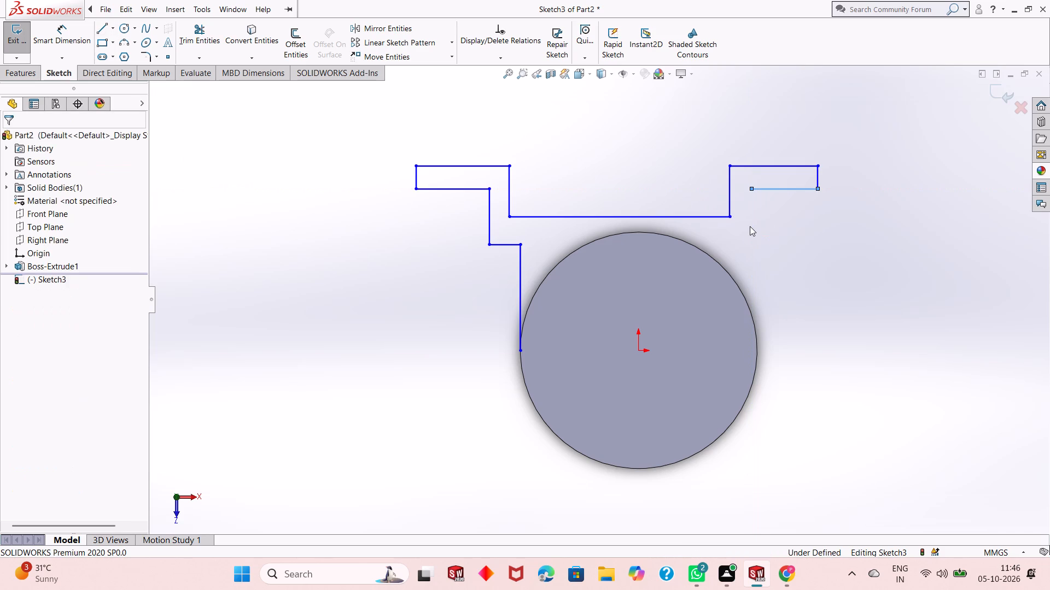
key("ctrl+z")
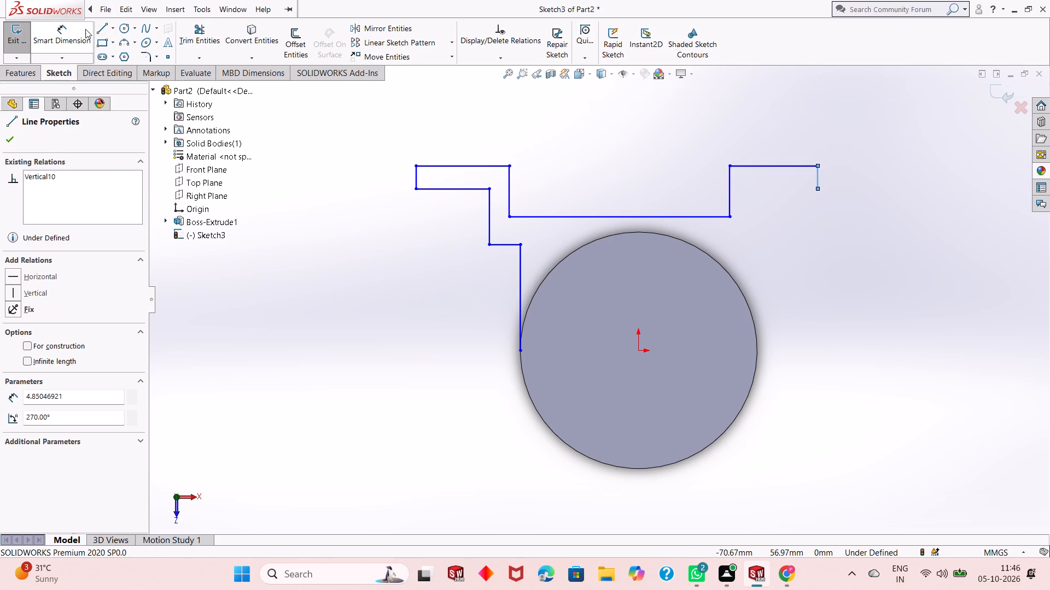
Sketch a line about 22 mm up from the cylinder's right quadrant, continued about 5.5 mm horizontally outward.
left_click(98, 28)
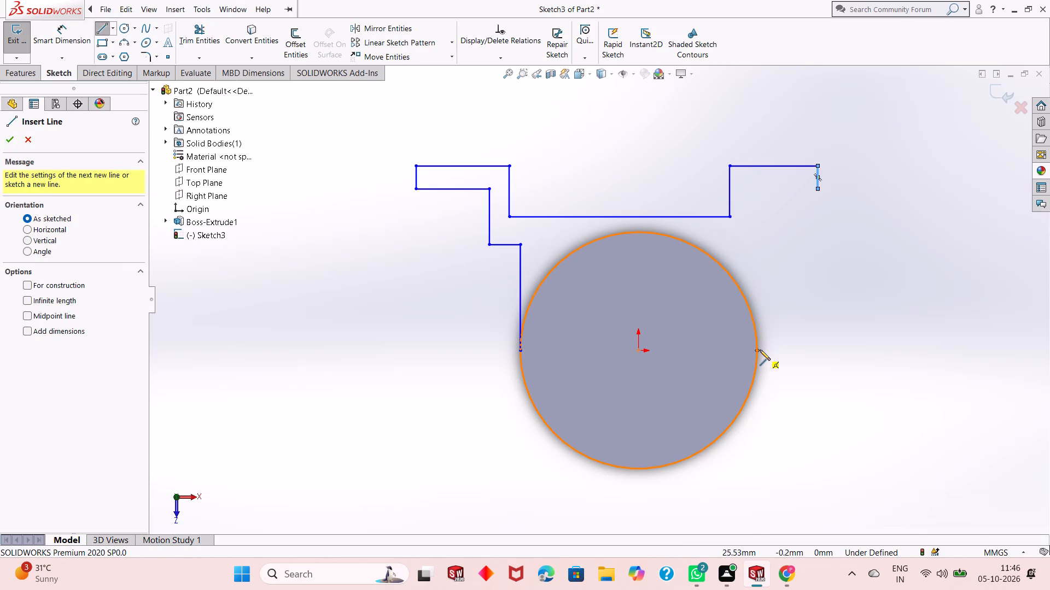
left_click(757, 350)
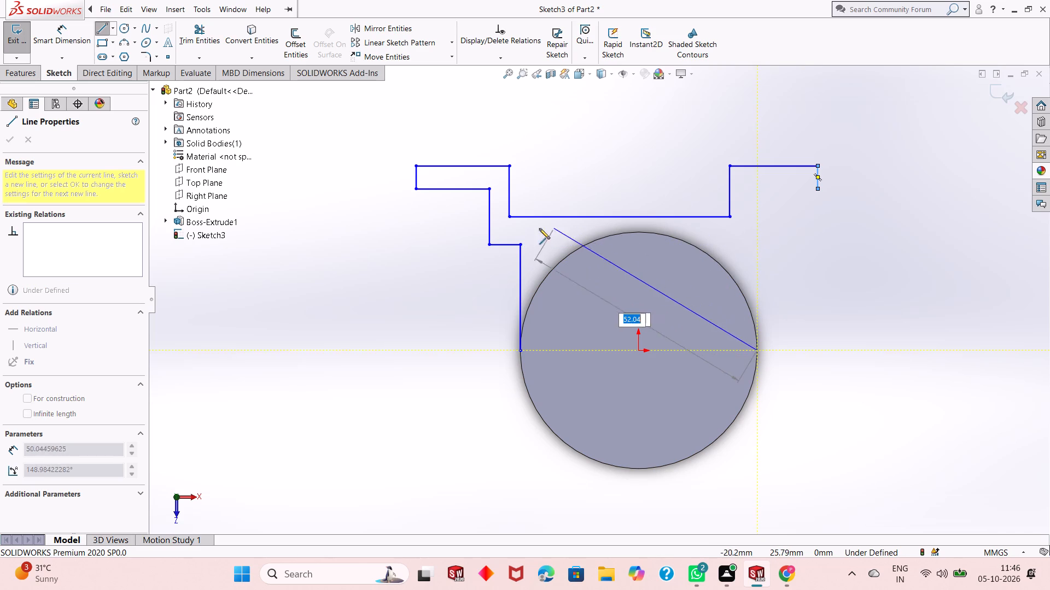
left_click(760, 244)
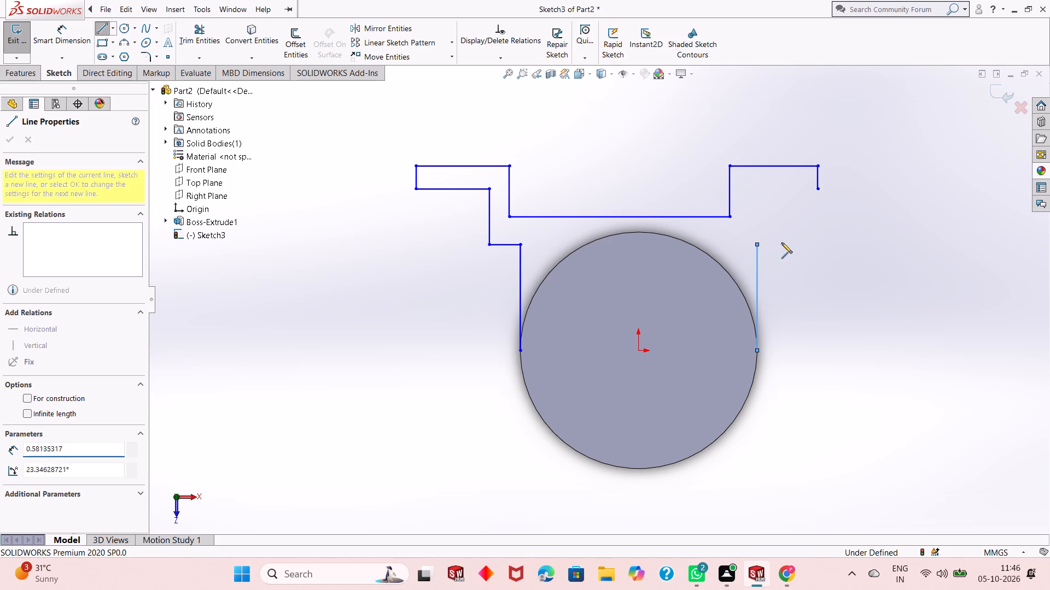
left_click(783, 244)
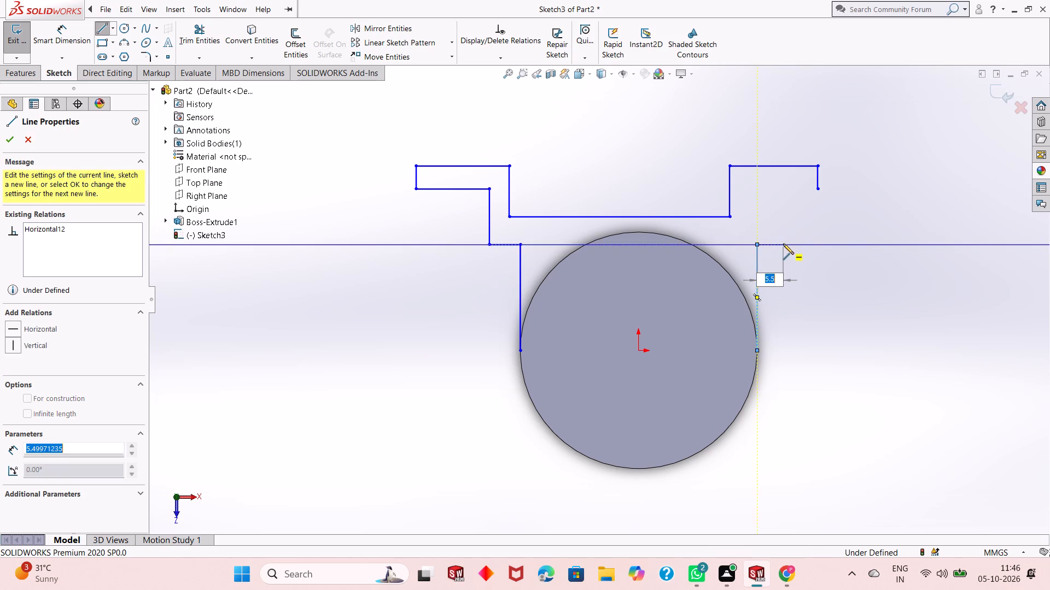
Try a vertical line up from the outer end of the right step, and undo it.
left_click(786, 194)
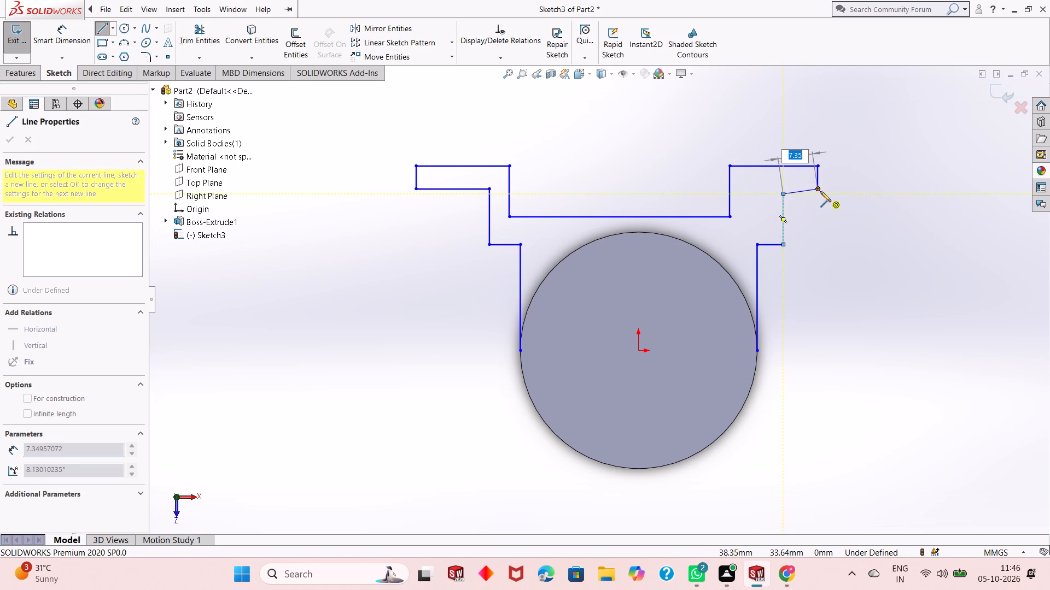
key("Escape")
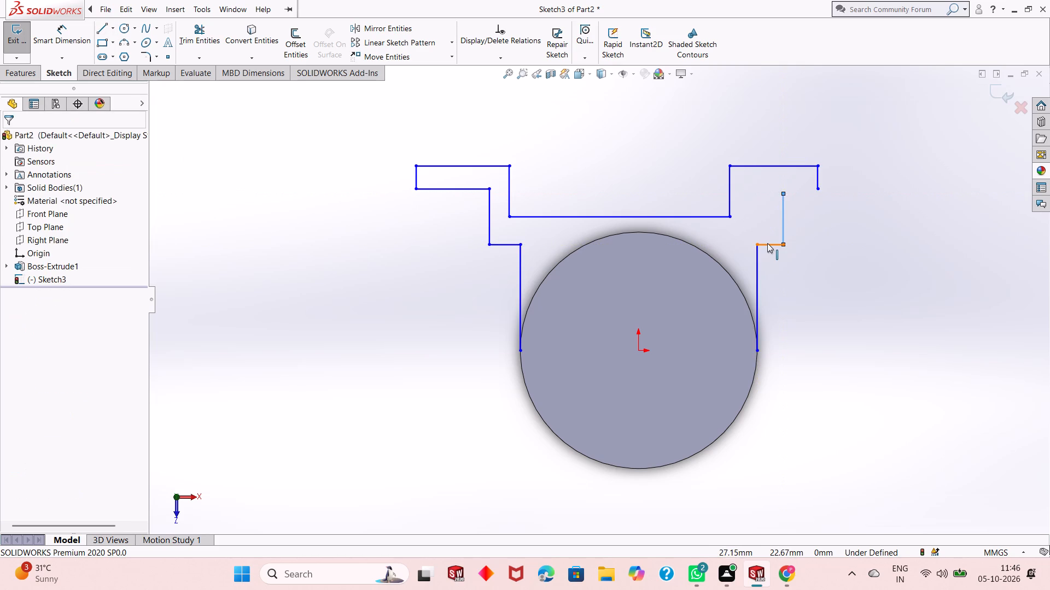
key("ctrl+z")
Complete the right side with a vertical line up to flange level and a horizontal line about 7 mm long joining the flange's open end.
left_click(101, 28)
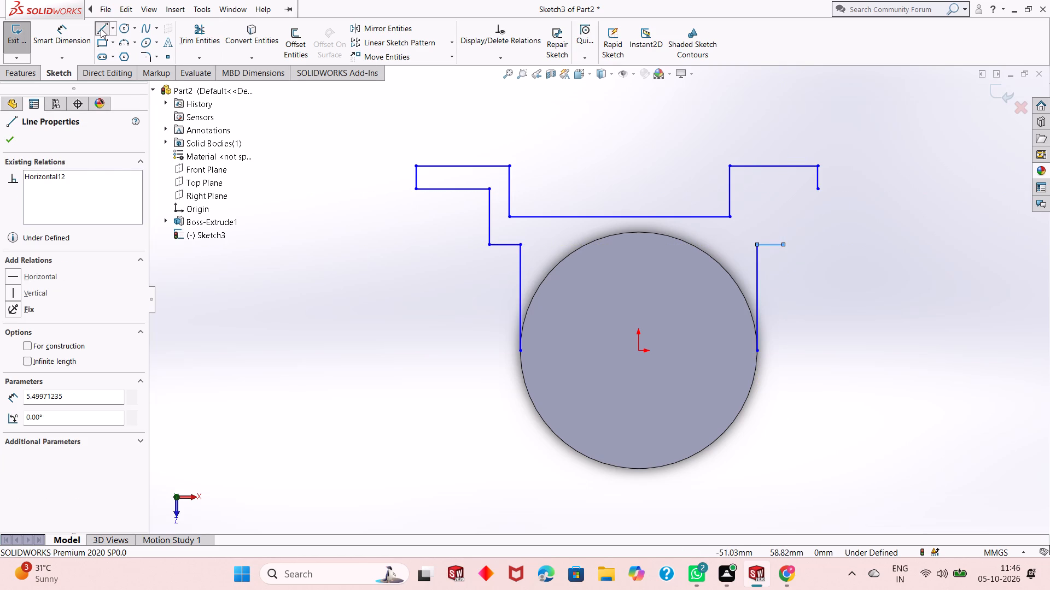
key("grave")
left_click(783, 242)
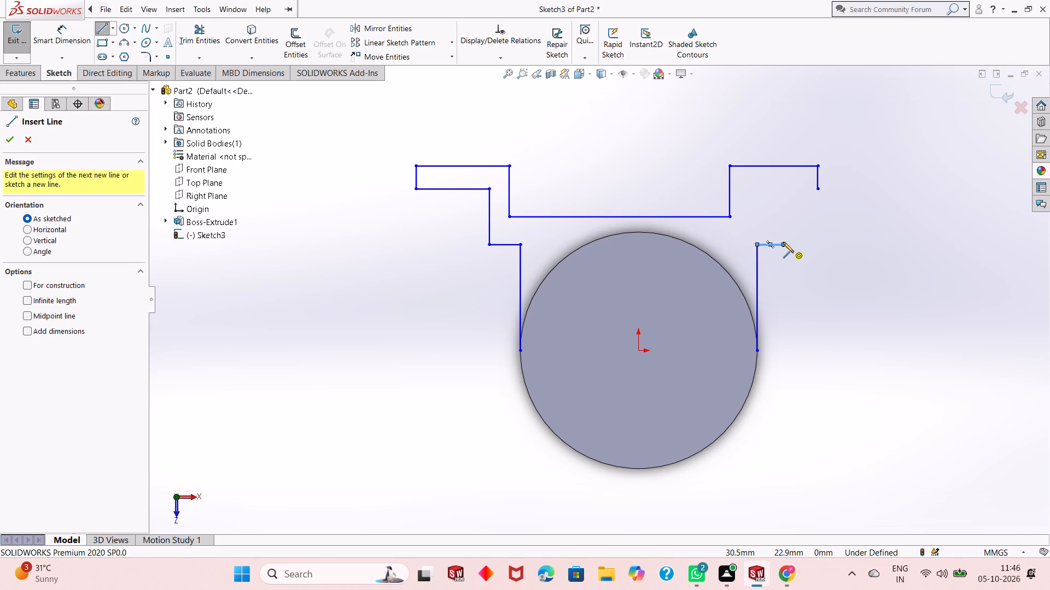
left_click(785, 187)
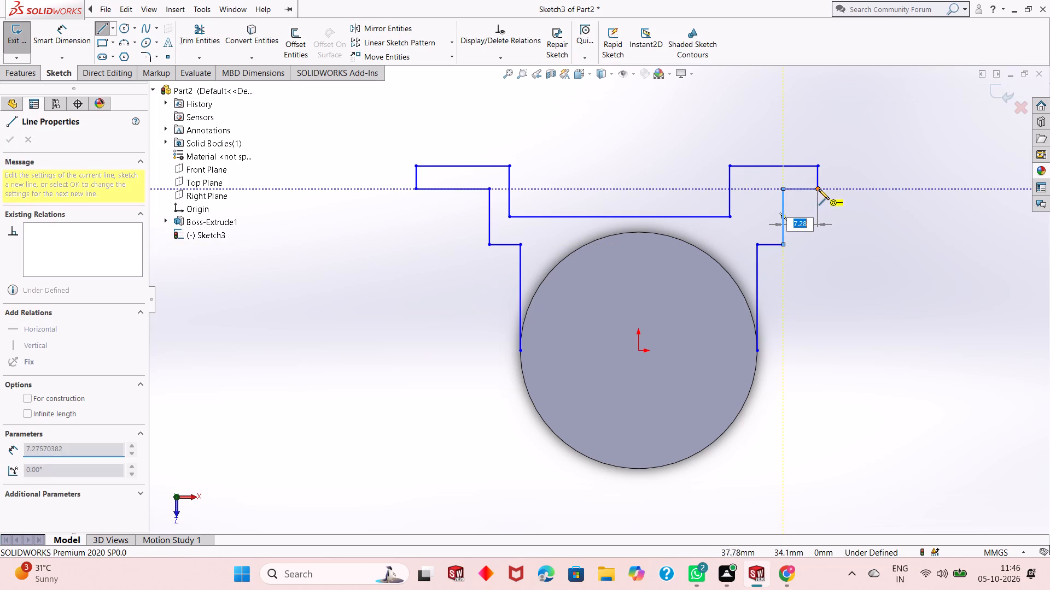
left_click(819, 189)
key("Escape")
key("Escape")
key("Escape")
key("Escape")
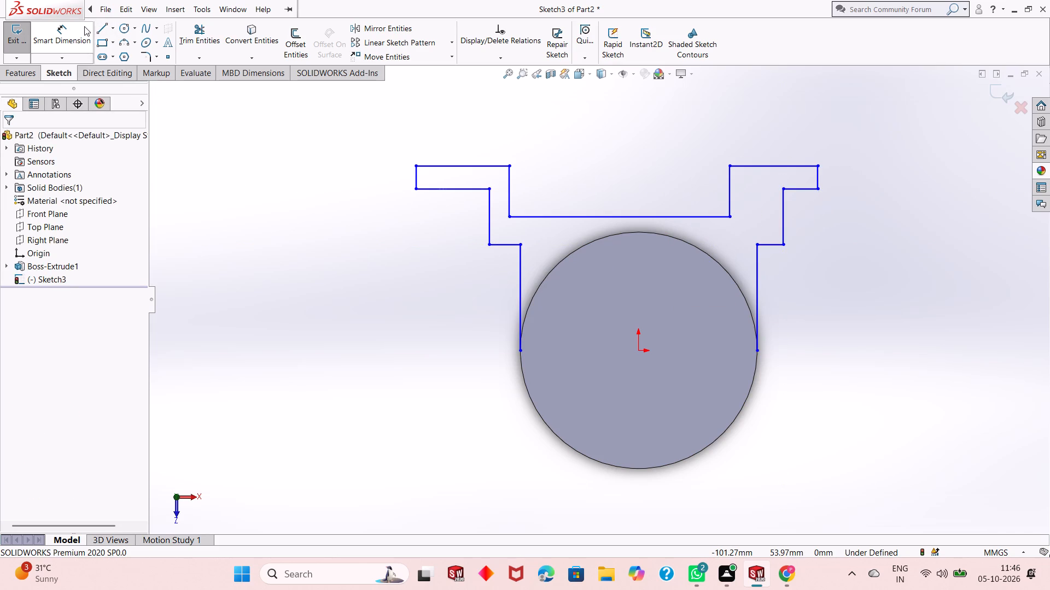
Dimension the horizontal distance from the recess's lower left corner to the origin as 35 mm.
left_click(69, 40)
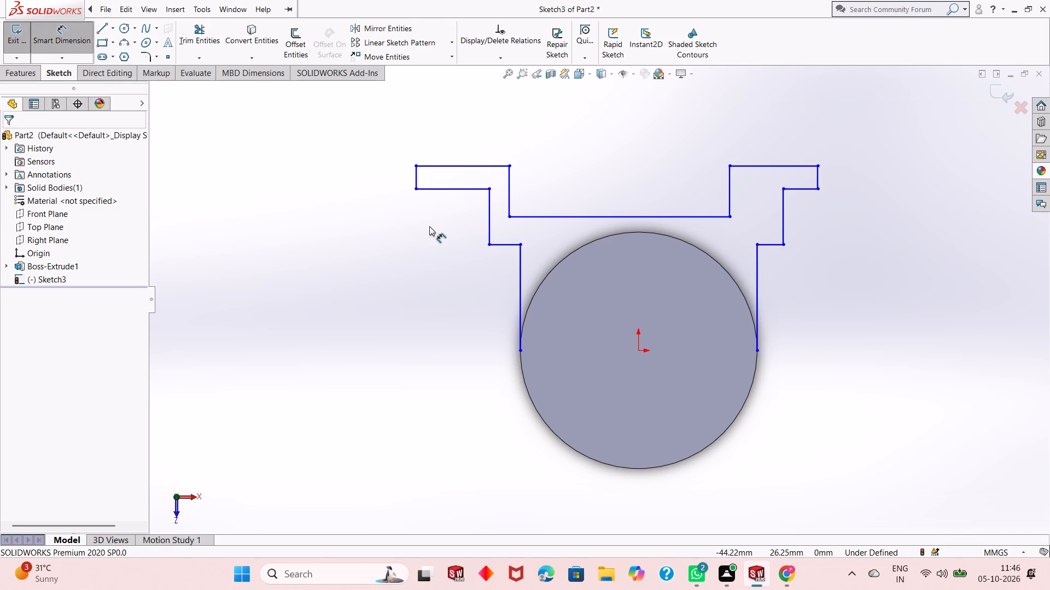
left_click(508, 216)
left_click(638, 352)
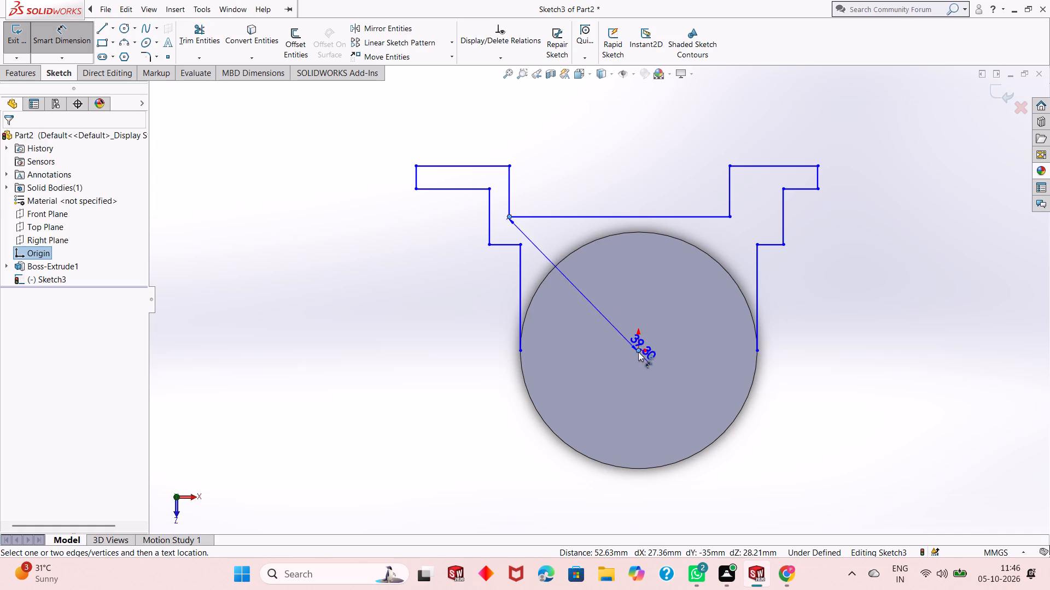
left_click(606, 100)
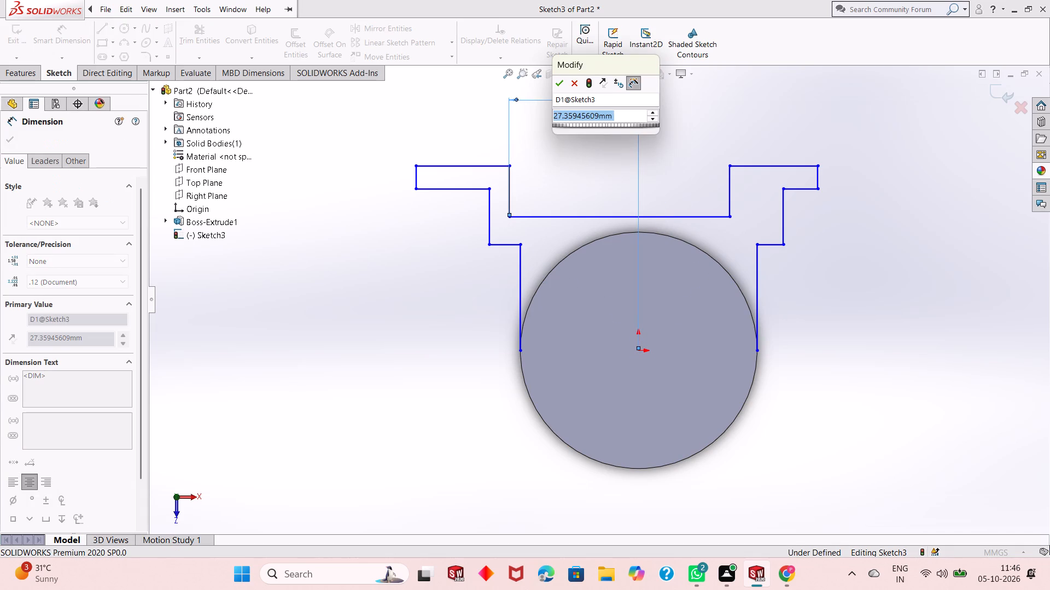
type("35")
key("Return")
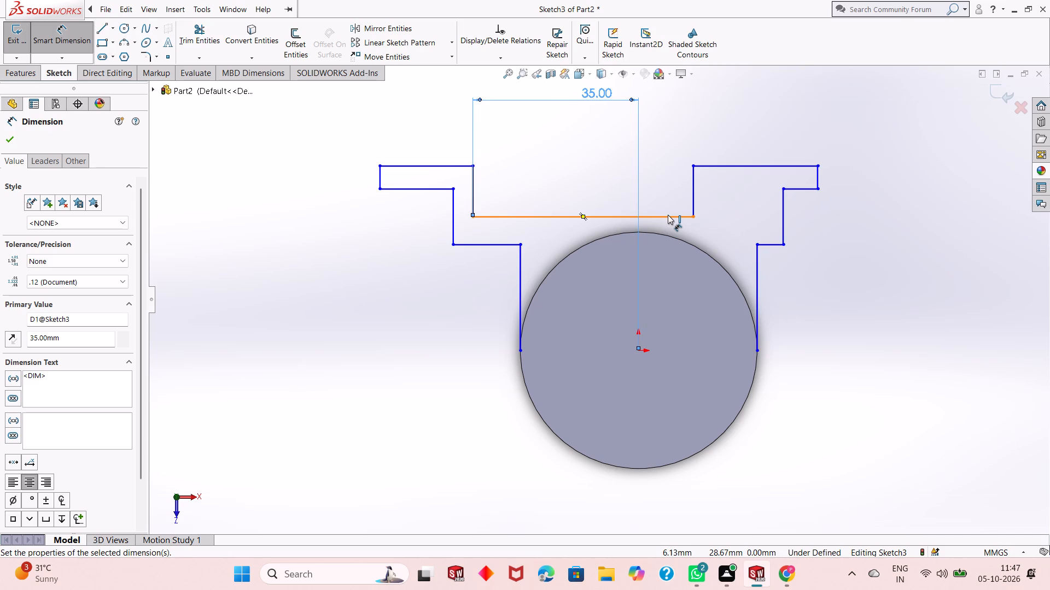
Dimension the recess's long horizontal bottom line as 70 mm.
left_click(668, 215)
left_click(720, 101)
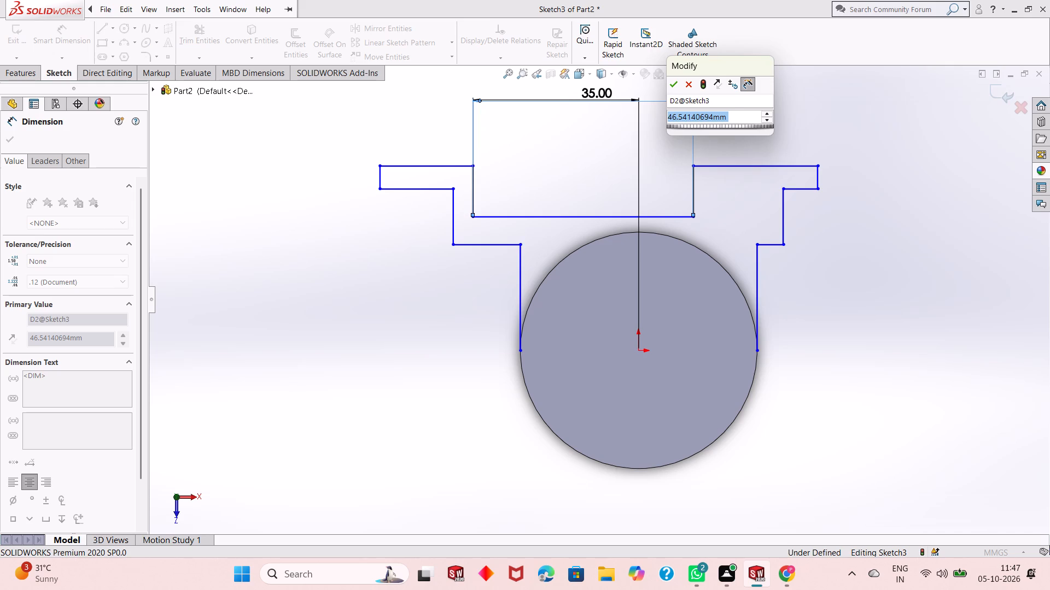
type("70")
key("Return")
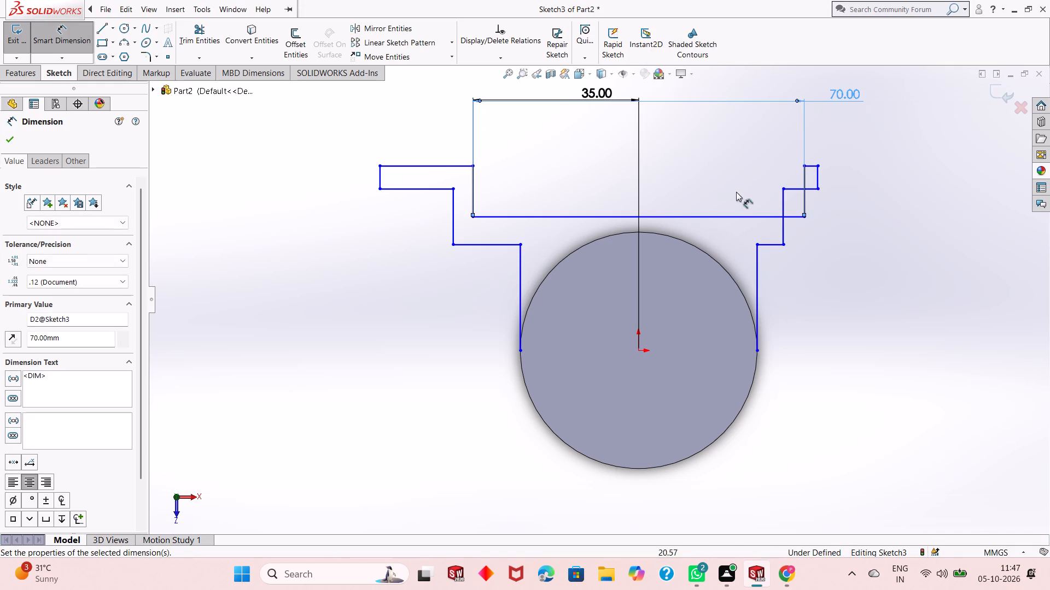
Undo the recess bottom line's change to 70 mm.
scroll(674, 198, "down", 1)
scroll(673, 198, "up", 1)
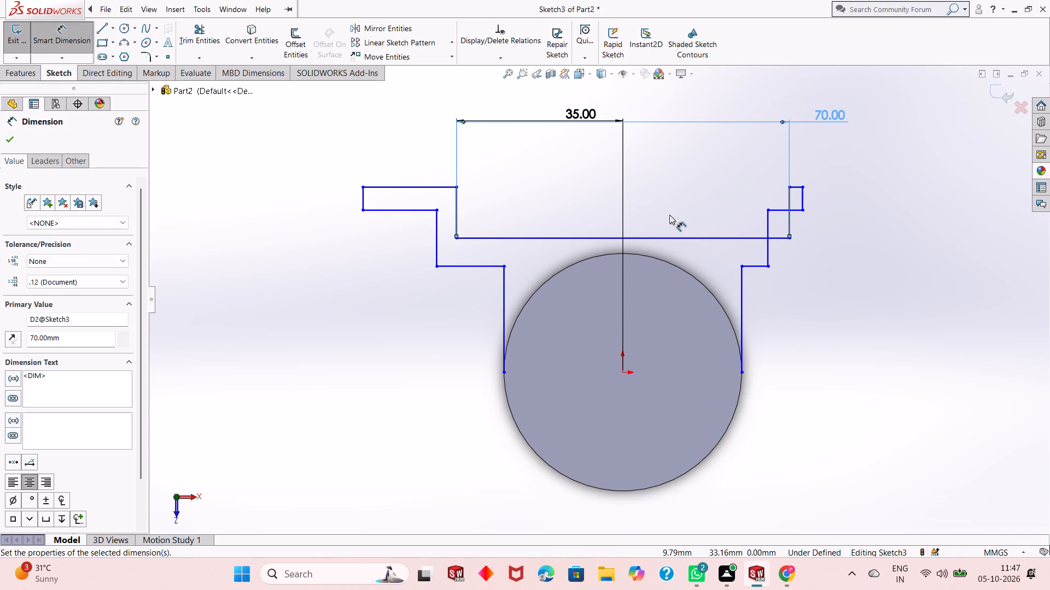
key("Escape")
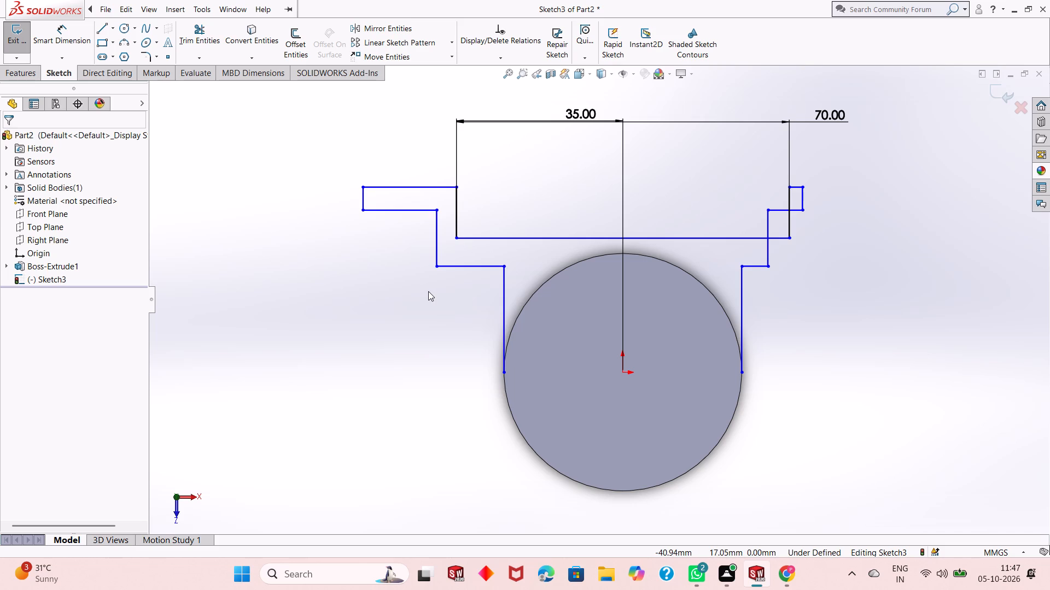
left_click(60, 37)
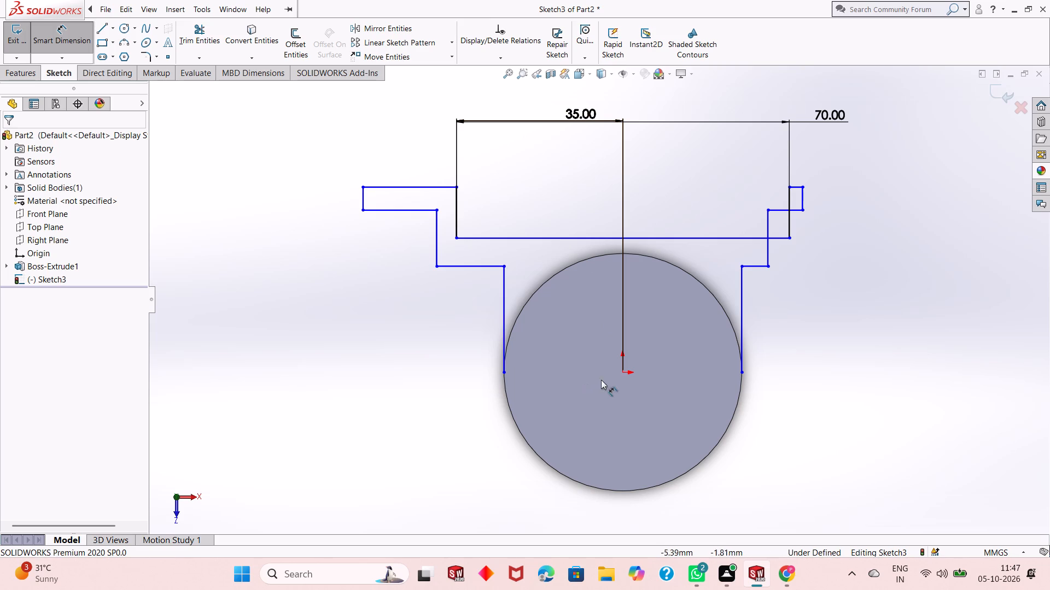
scroll(634, 373, "down", 1)
scroll(634, 375, "up", 3)
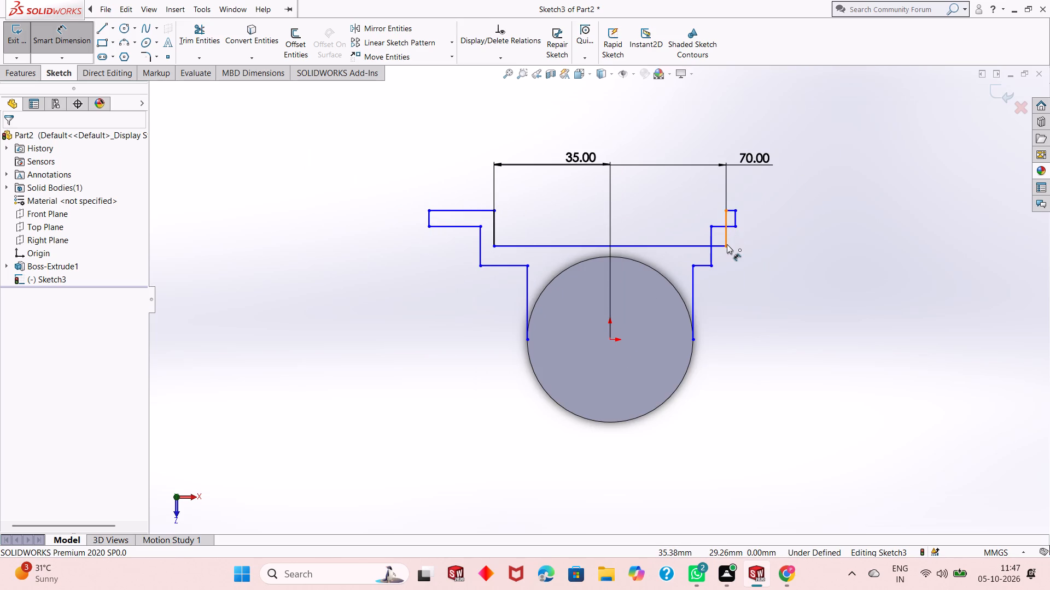
key("ctrl+z")
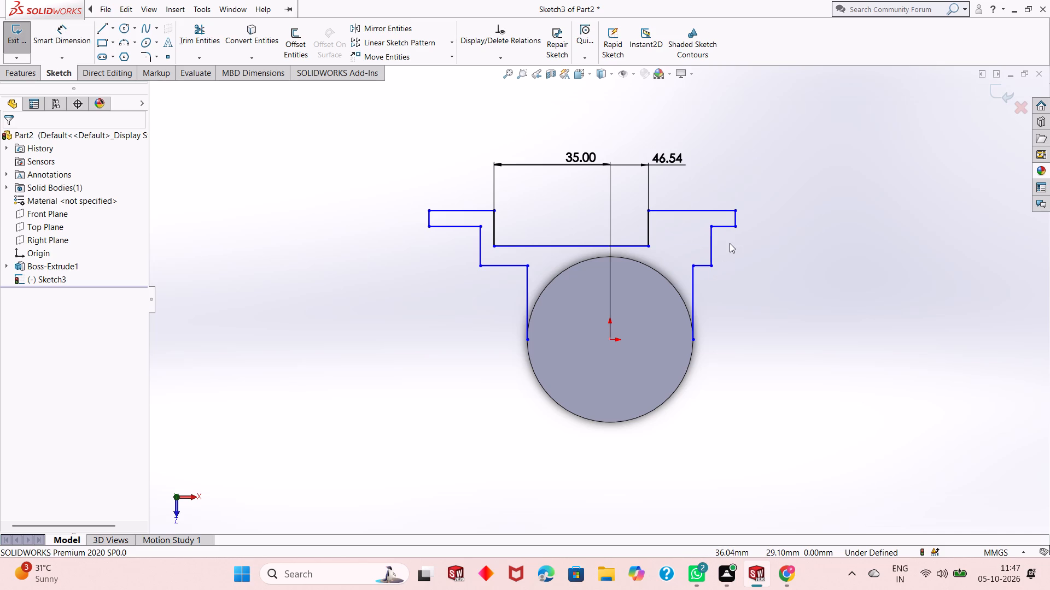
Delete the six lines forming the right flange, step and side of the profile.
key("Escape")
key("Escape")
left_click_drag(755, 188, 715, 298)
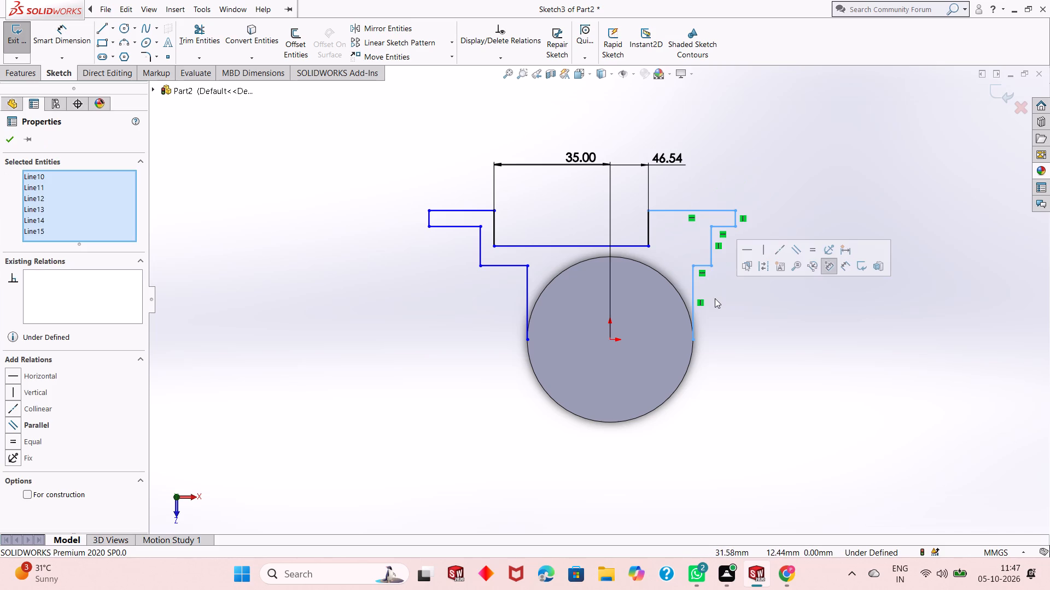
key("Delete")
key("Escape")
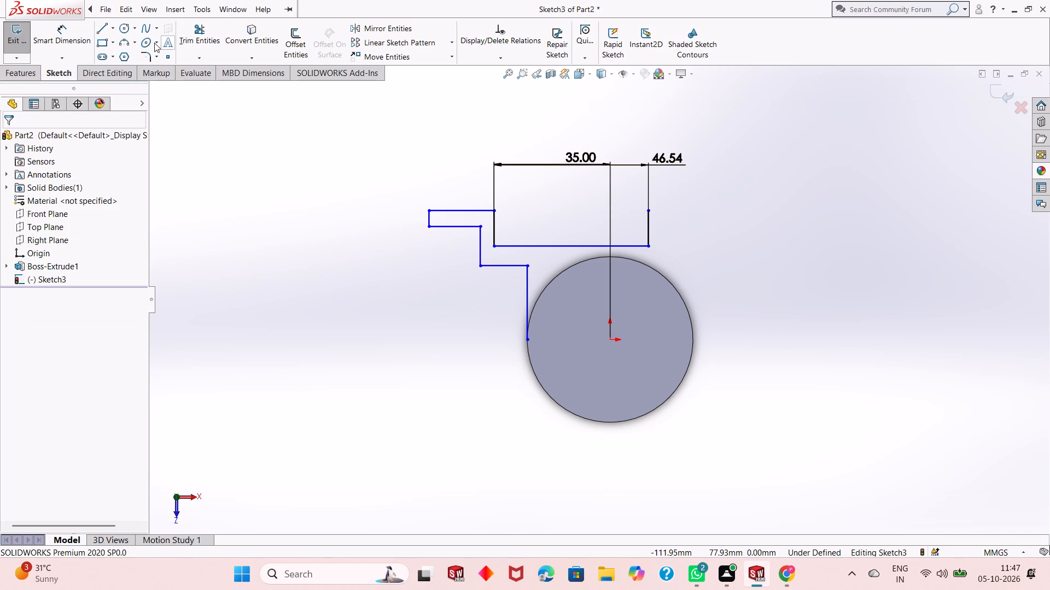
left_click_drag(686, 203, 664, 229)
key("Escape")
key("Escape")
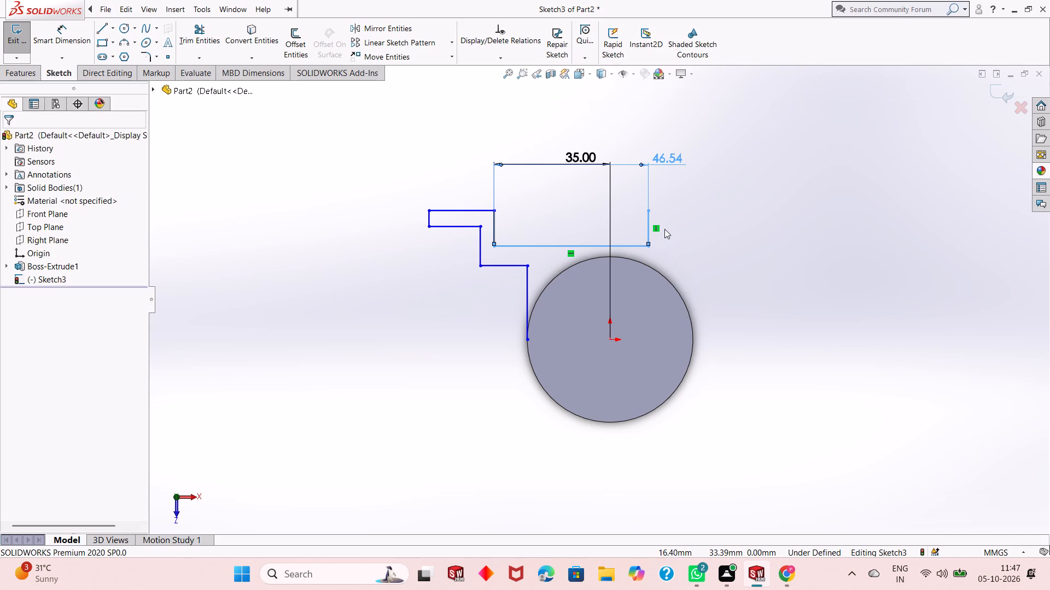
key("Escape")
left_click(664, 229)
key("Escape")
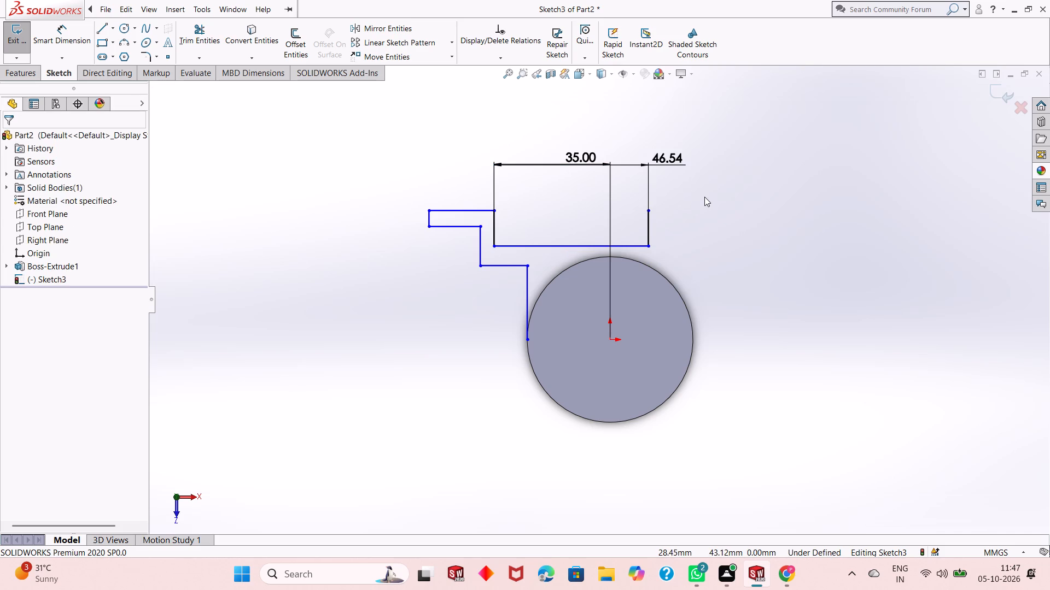
Undo the deletion of the right-side lines and undo both horizontal recess dimensions.
key("ctrl+z")
key("ctrl+z")
key("ctrl+z")
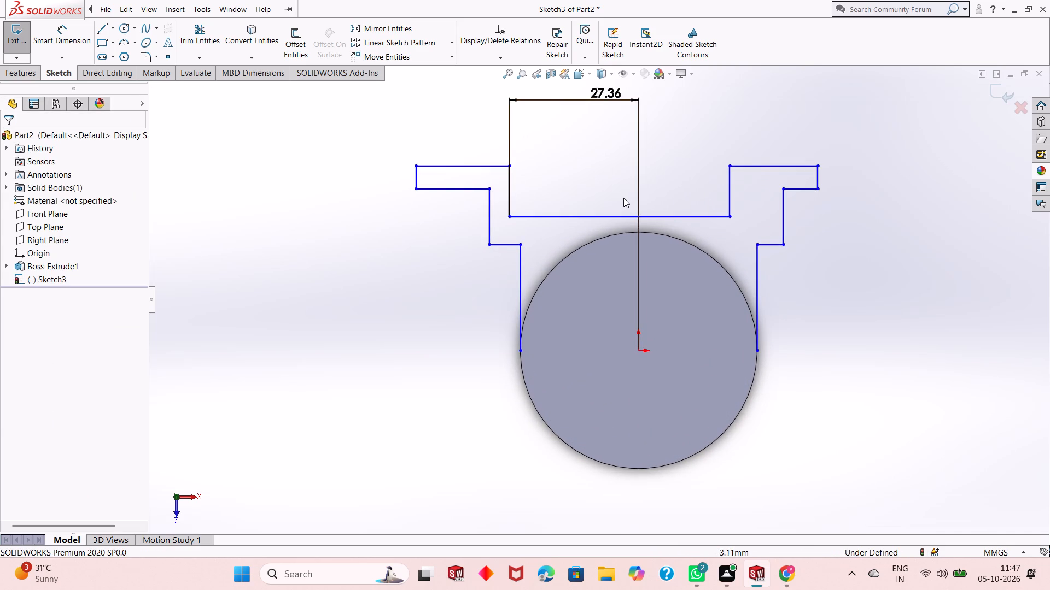
key("ctrl+z")
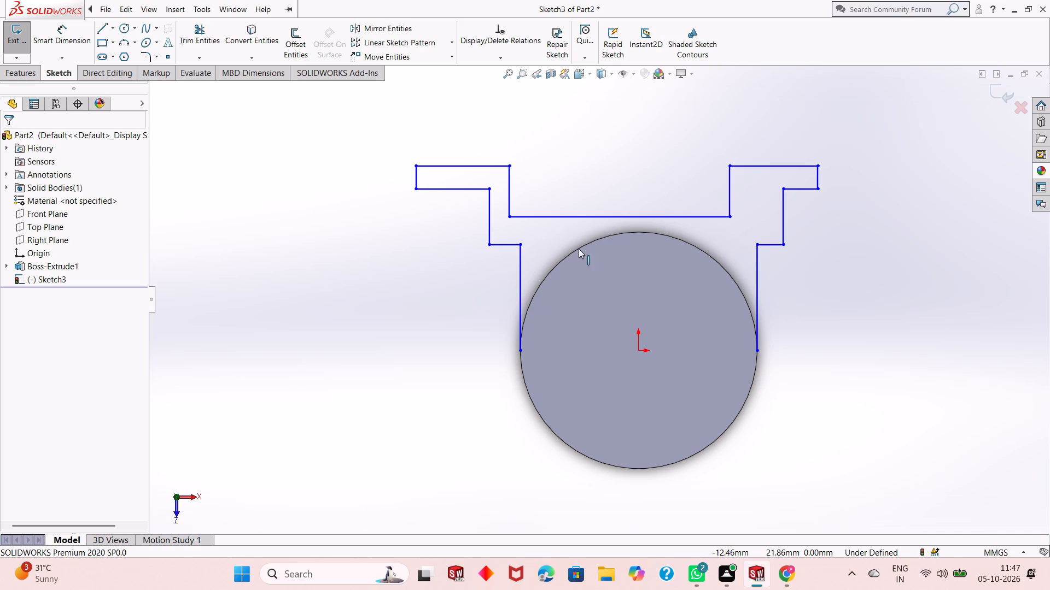
Delete the profile's right flange, step and side lines, plus the recess's right vertical line and its long bottom line.
scroll(532, 287, "up", 1)
scroll(743, 275, "down", 1)
scroll(585, 285, "up", 2)
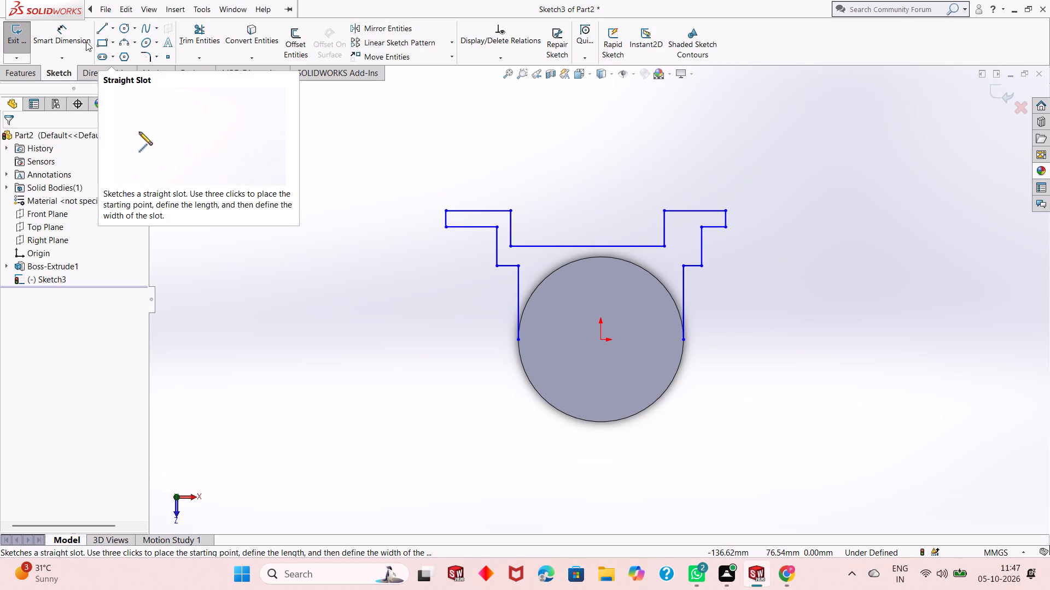
left_click_drag(768, 192, 686, 219)
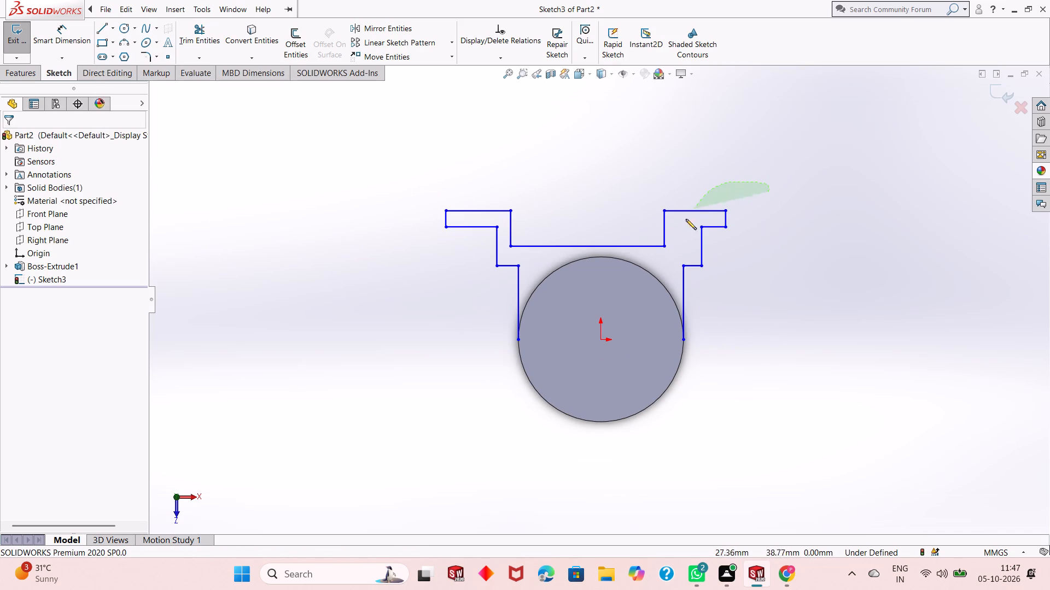
left_click_drag(686, 219, 698, 296)
key("Delete")
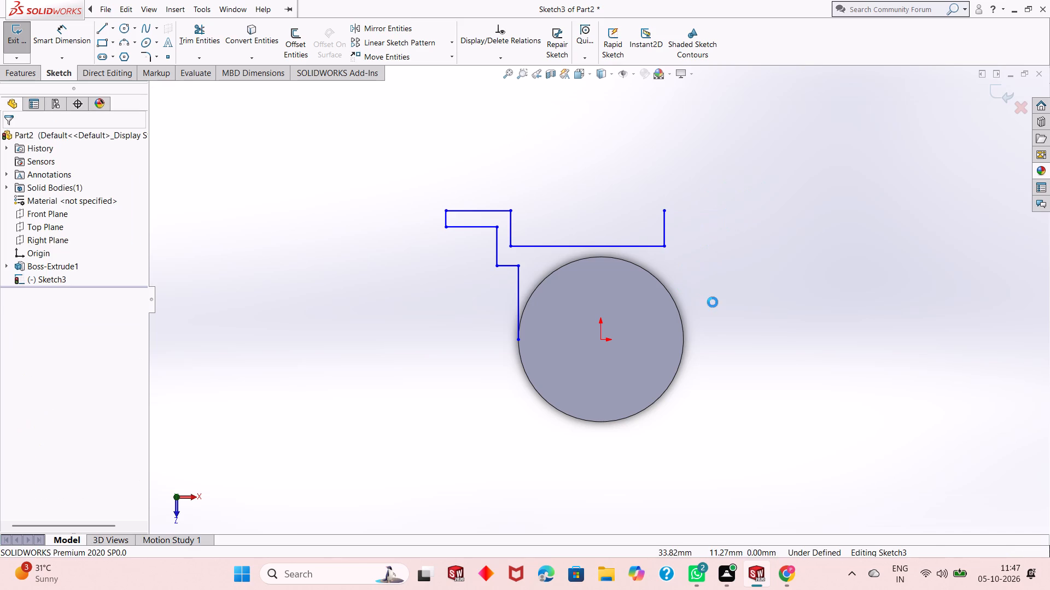
left_click_drag(681, 193, 682, 239)
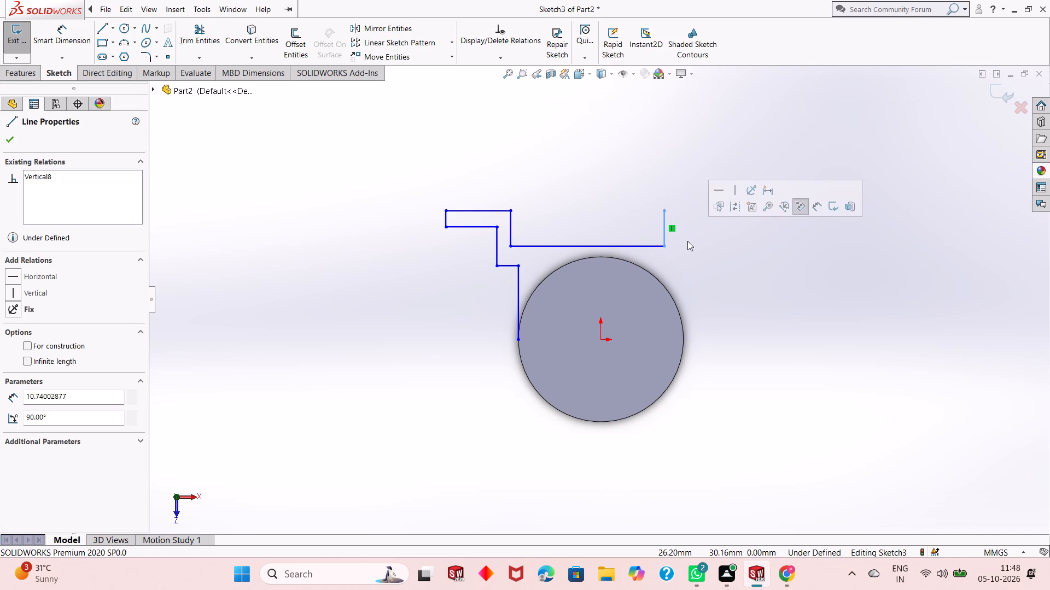
left_click_drag(657, 214, 674, 269)
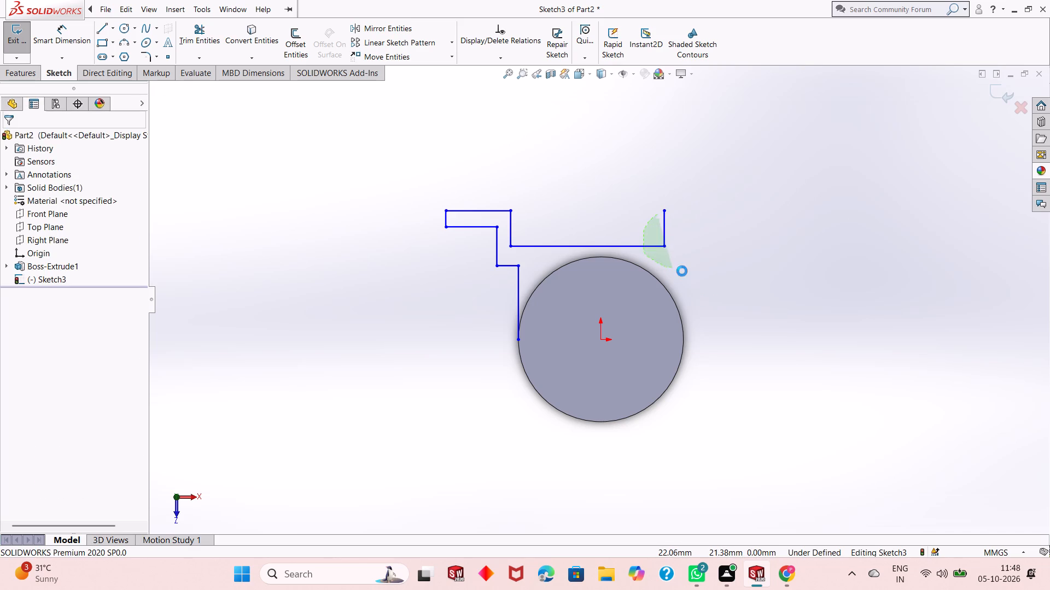
key("Delete")
key("Delete")
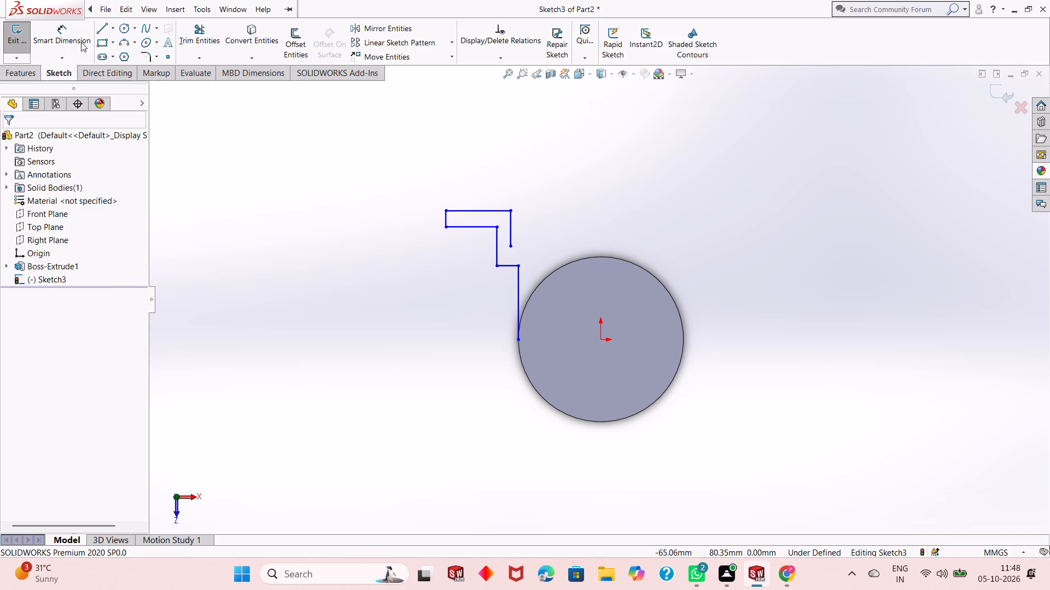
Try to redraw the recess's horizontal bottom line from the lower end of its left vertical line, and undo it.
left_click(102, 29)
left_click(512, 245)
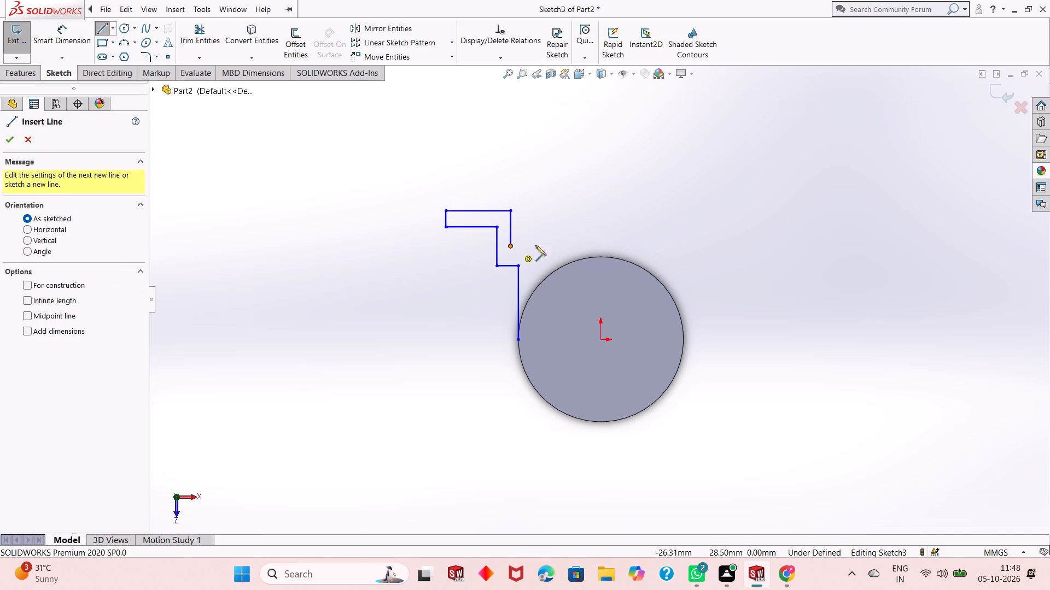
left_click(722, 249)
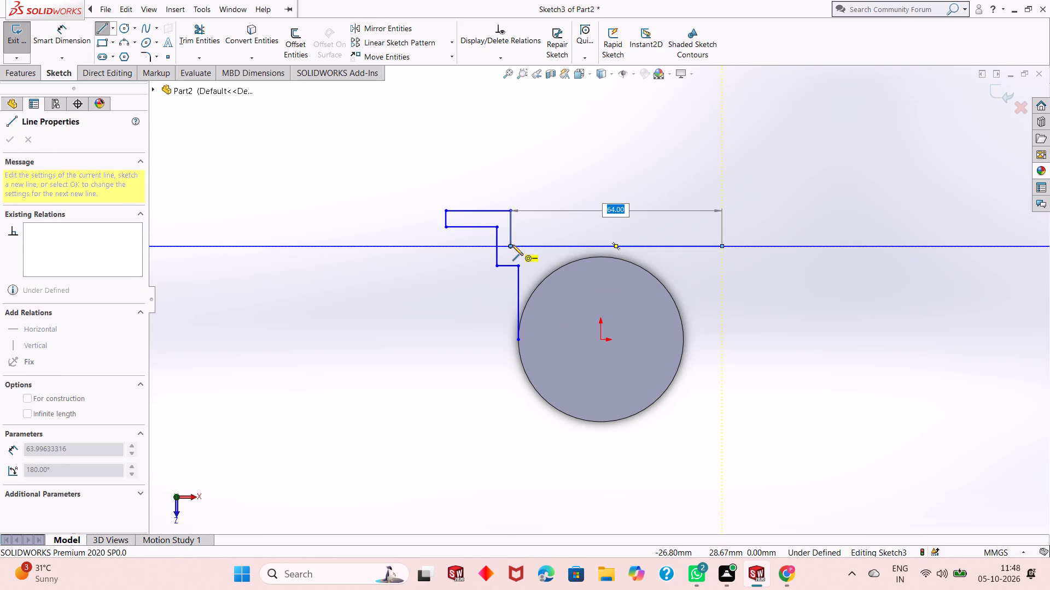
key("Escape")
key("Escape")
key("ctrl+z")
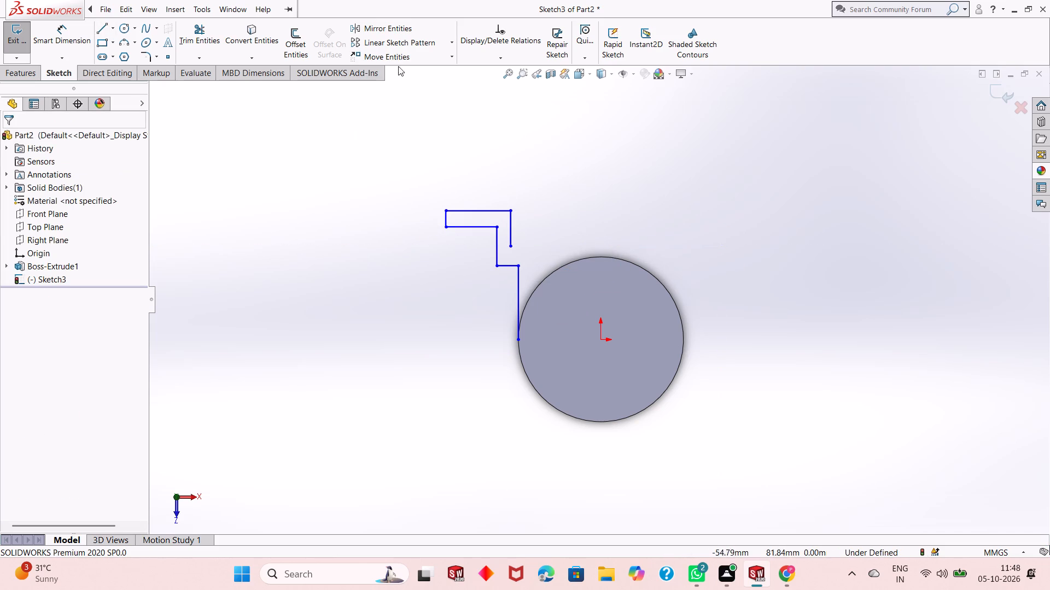
Draw the recess's bottom line about 72 mm long from its lower left corner, and a vertical line about 11 mm up to flange level.
left_click(100, 27)
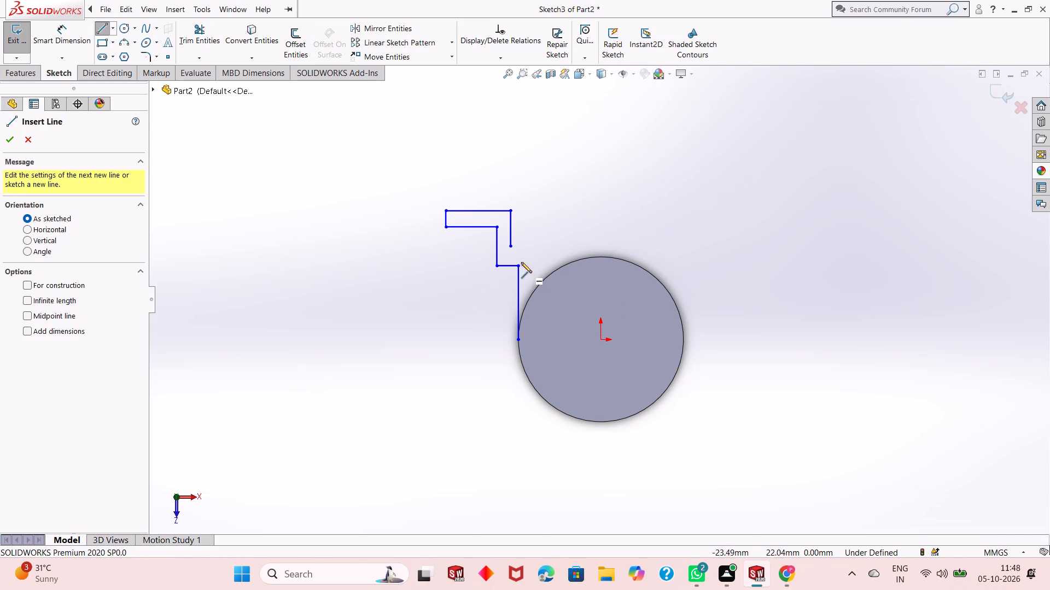
left_click(511, 246)
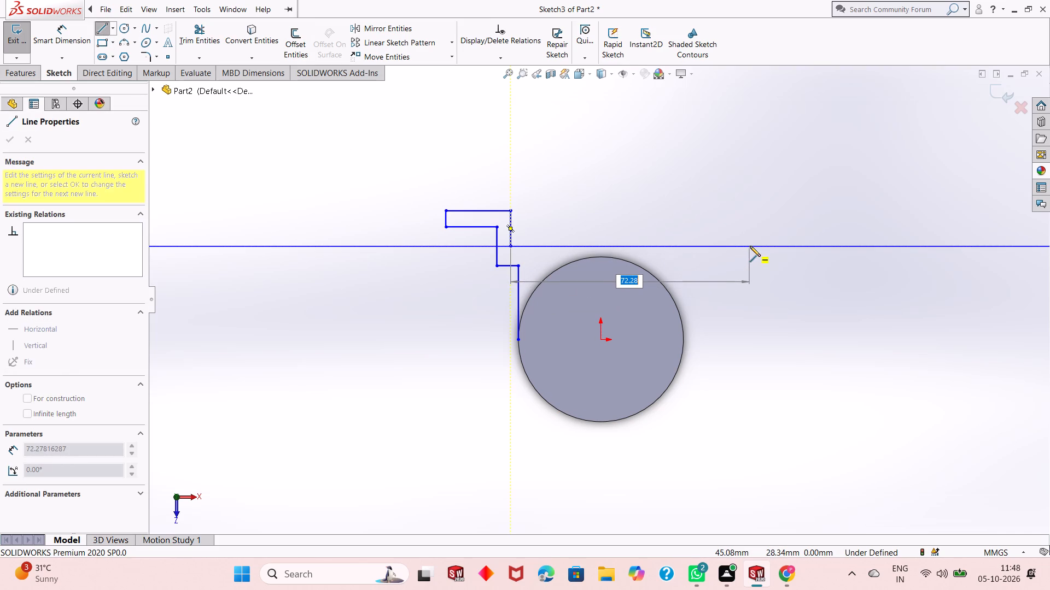
left_click(751, 246)
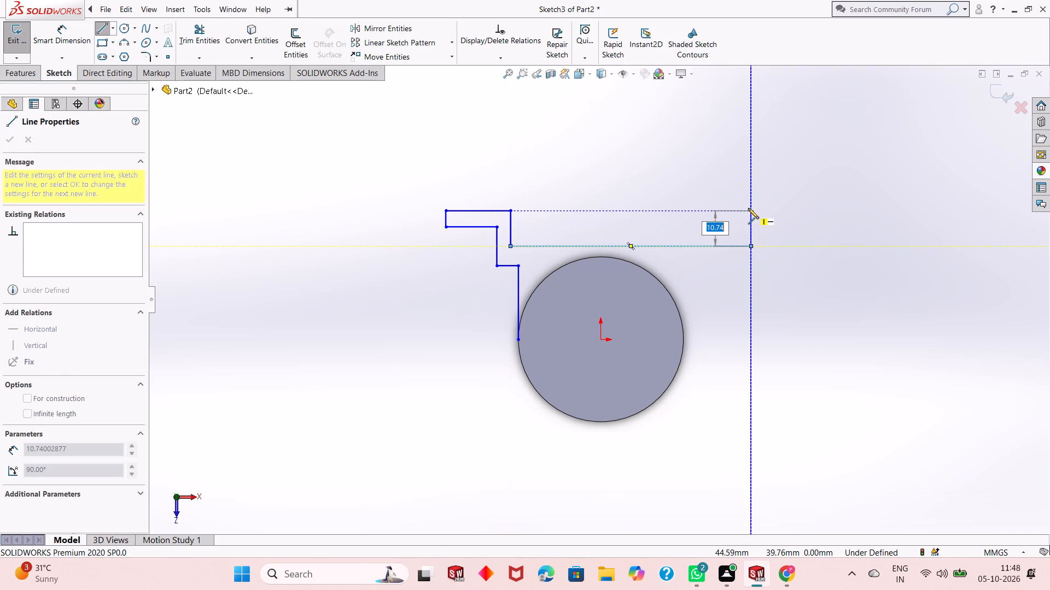
left_click(748, 208)
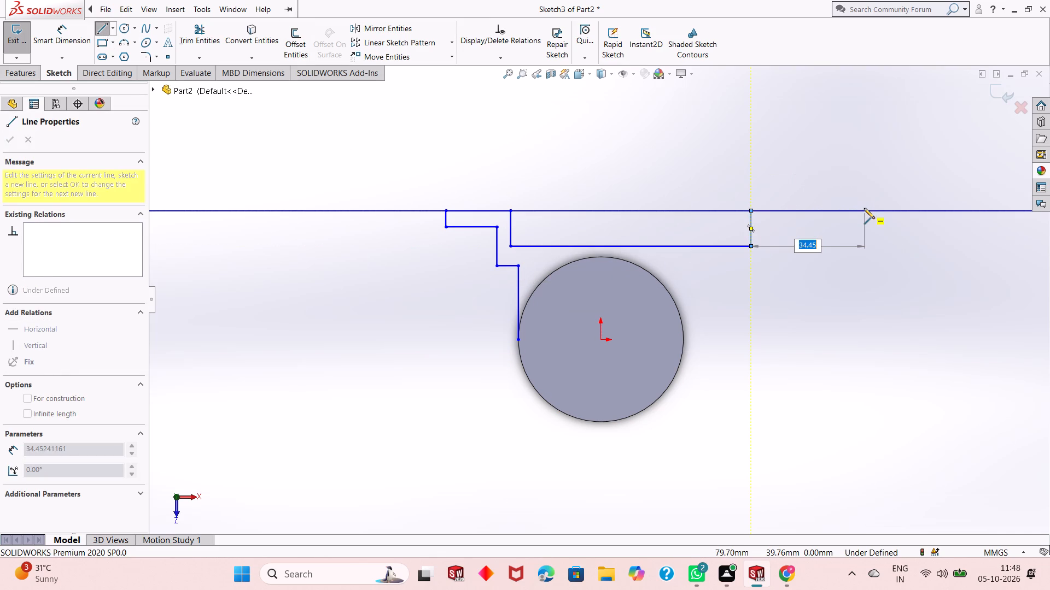
Continue with the right flange and step: about 33 mm outward, 5 mm down, 15 mm inward, 11 mm down and 18 mm inward.
left_click(861, 209)
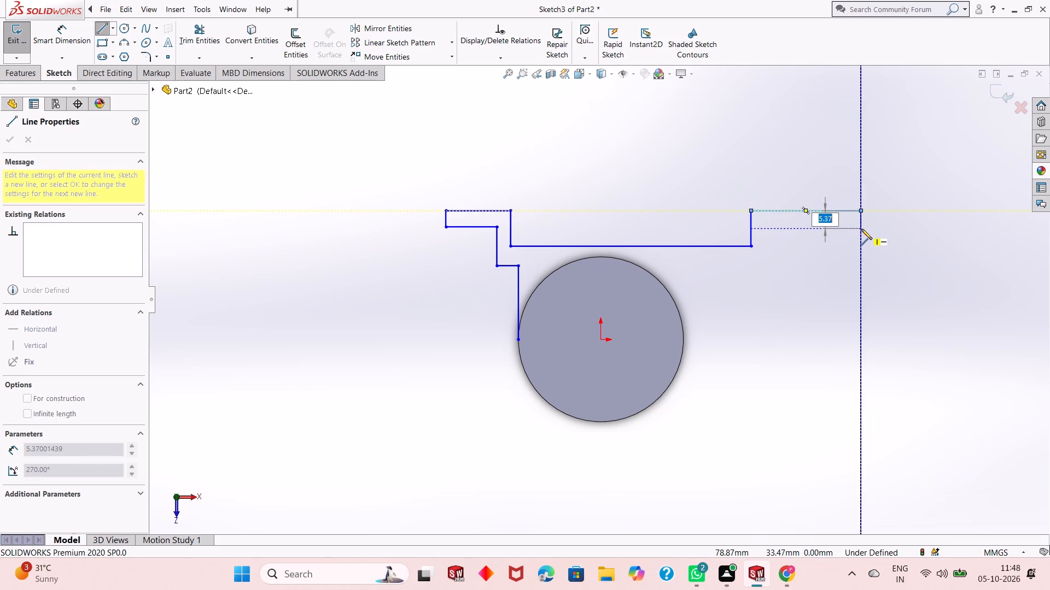
left_click(861, 229)
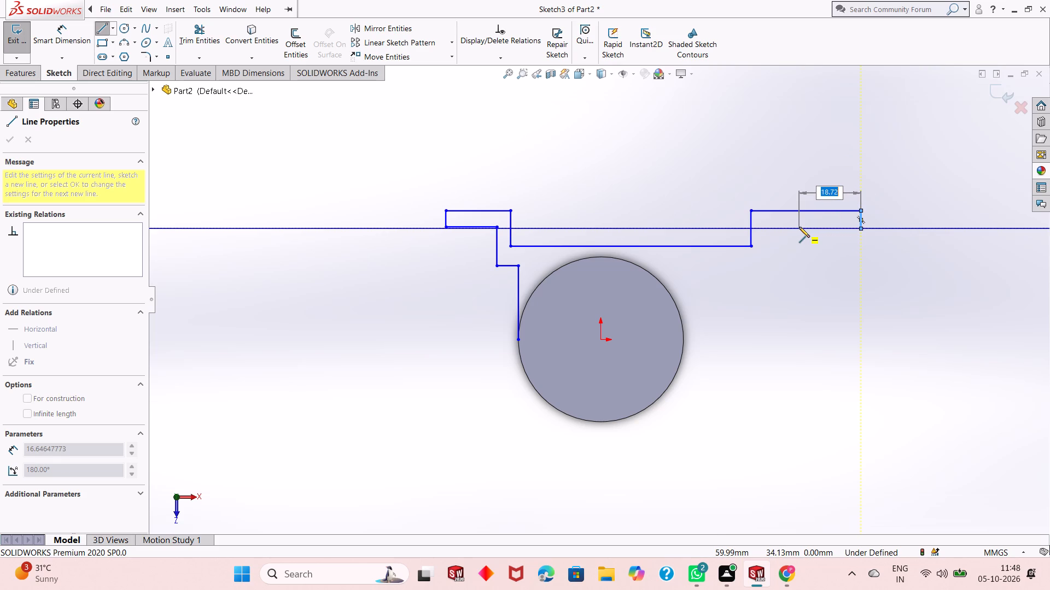
left_click(810, 227)
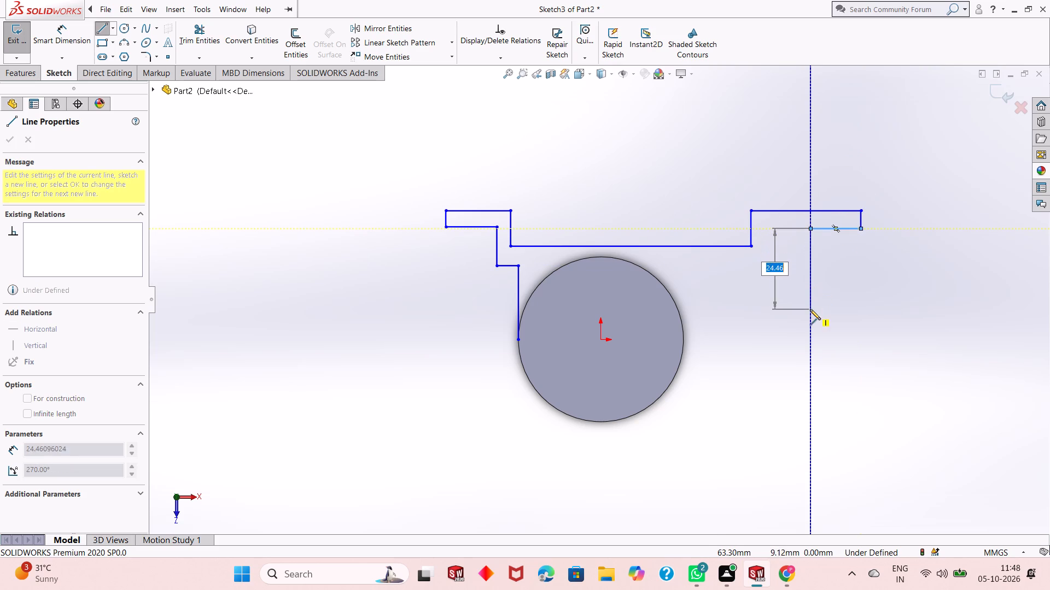
left_click(810, 268)
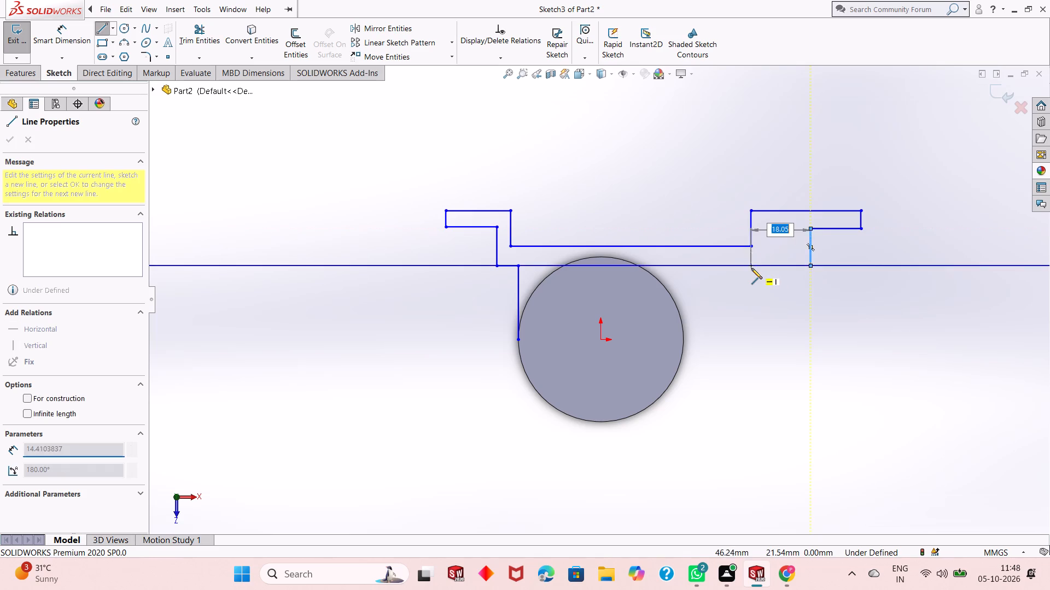
left_click(750, 268)
key("Escape")
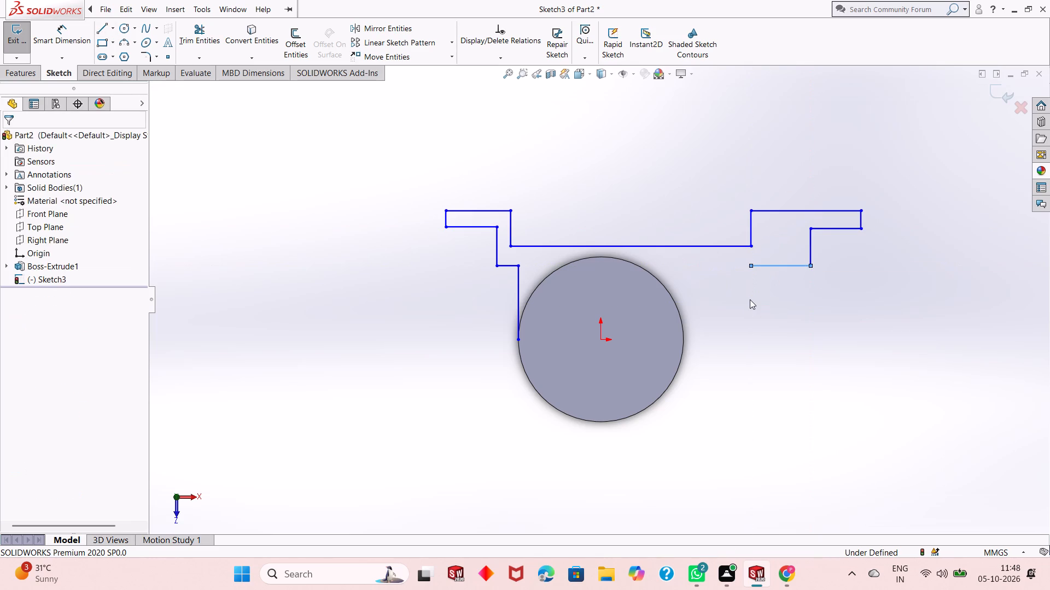
key("Escape")
key("Escape")
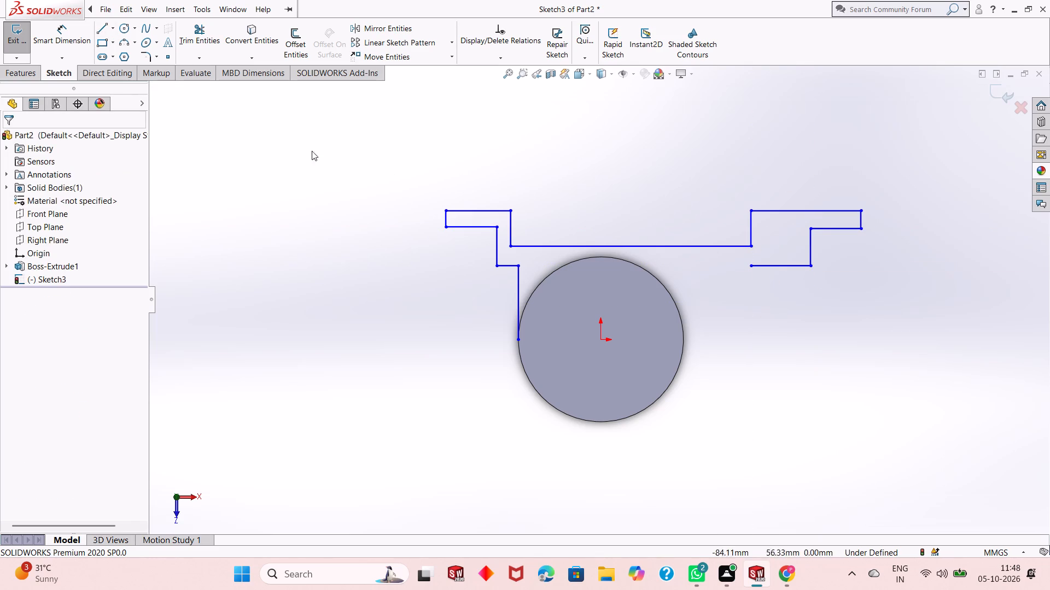
key("Escape")
key("Escape")
key("Escape")
key("Escape")
Dimension the horizontal distance from the recess's lower left corner to the origin as 35 mm.
left_click(64, 28)
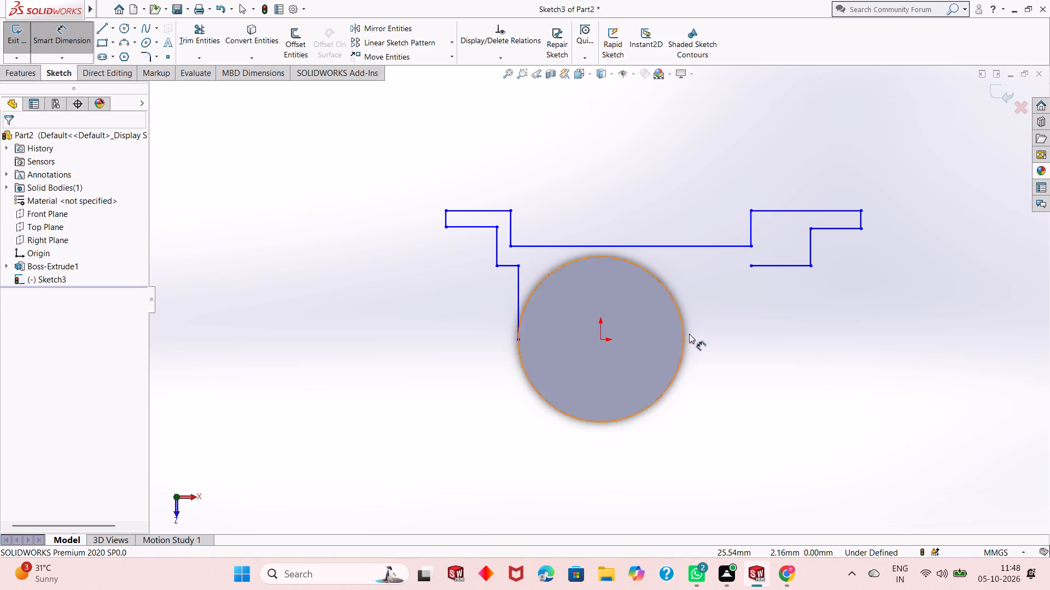
left_click(510, 247)
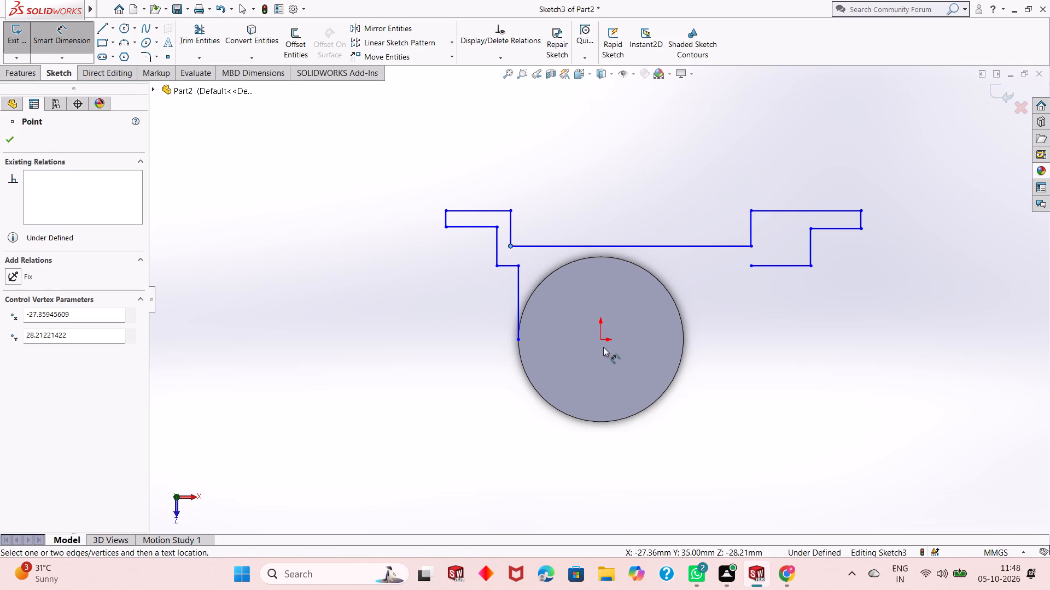
left_click(600, 342)
left_click(577, 469)
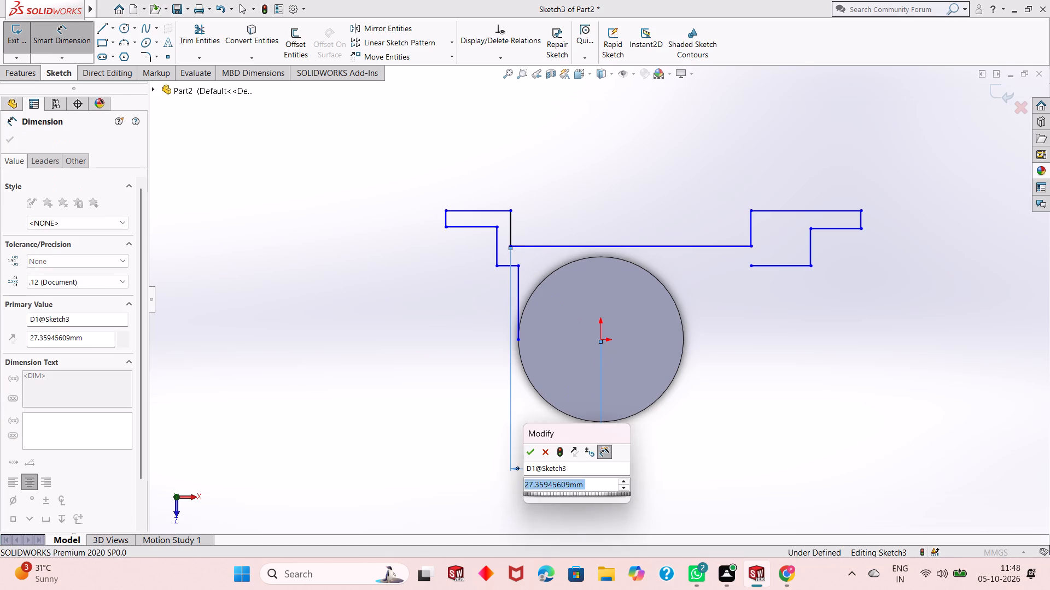
type("35")
key("Return")
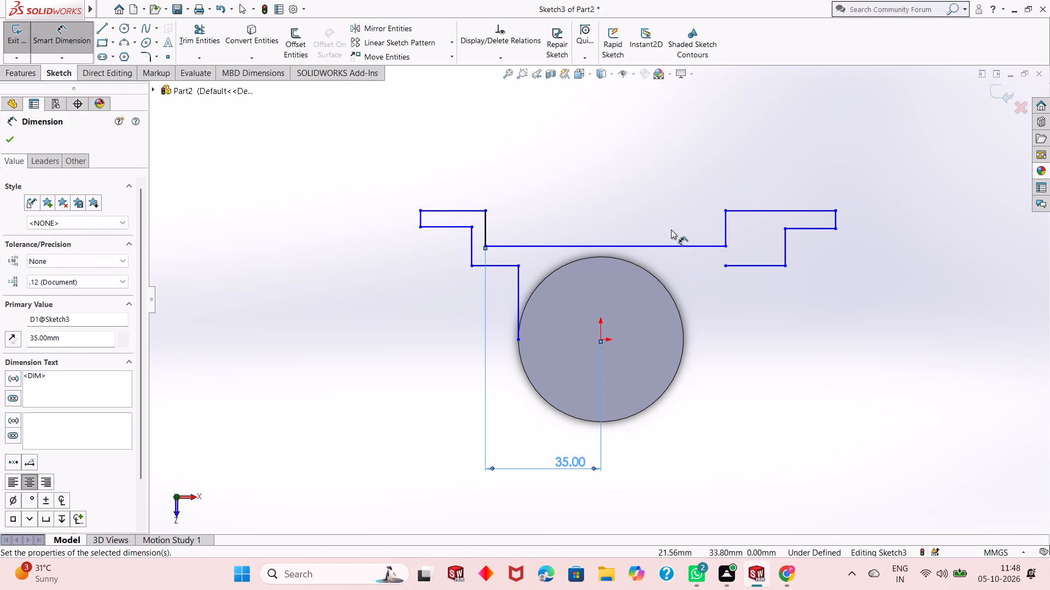
Dimension the recess's long horizontal bottom line as 70 mm.
left_click(670, 245)
left_click(675, 122)
type("70")
key("Return")
key("Escape")
key("Escape")
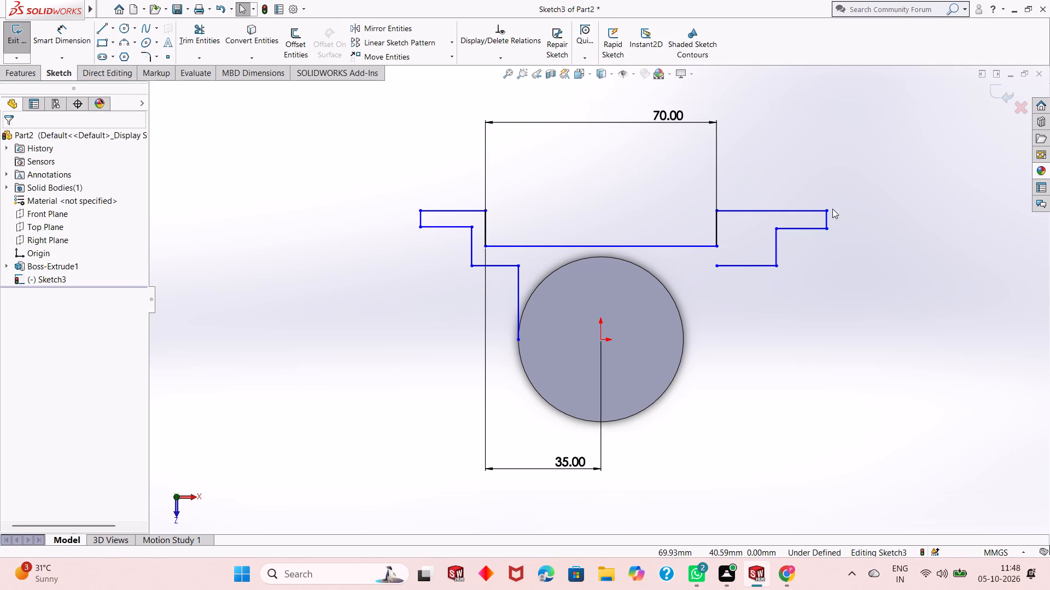
Delete the right flange and step lines, keeping the recess's right vertical line.
left_click_drag(828, 196, 838, 292)
key("Delete")
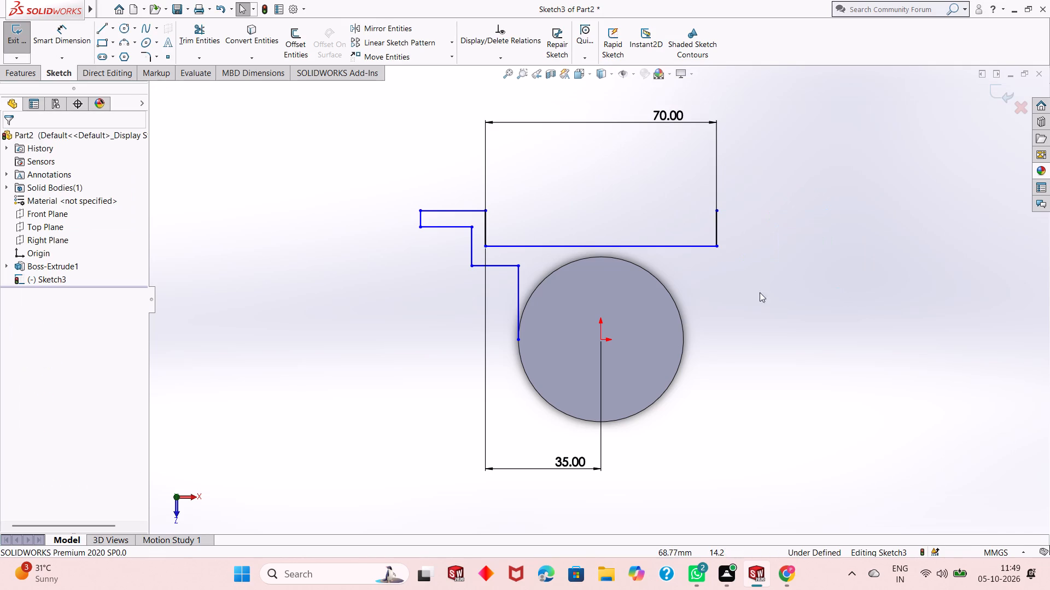
Redraw the right flange from the recess's upper right corner: about 29 mm outward, 5 mm down and 21 mm inward.
left_click(97, 23)
left_click(716, 210)
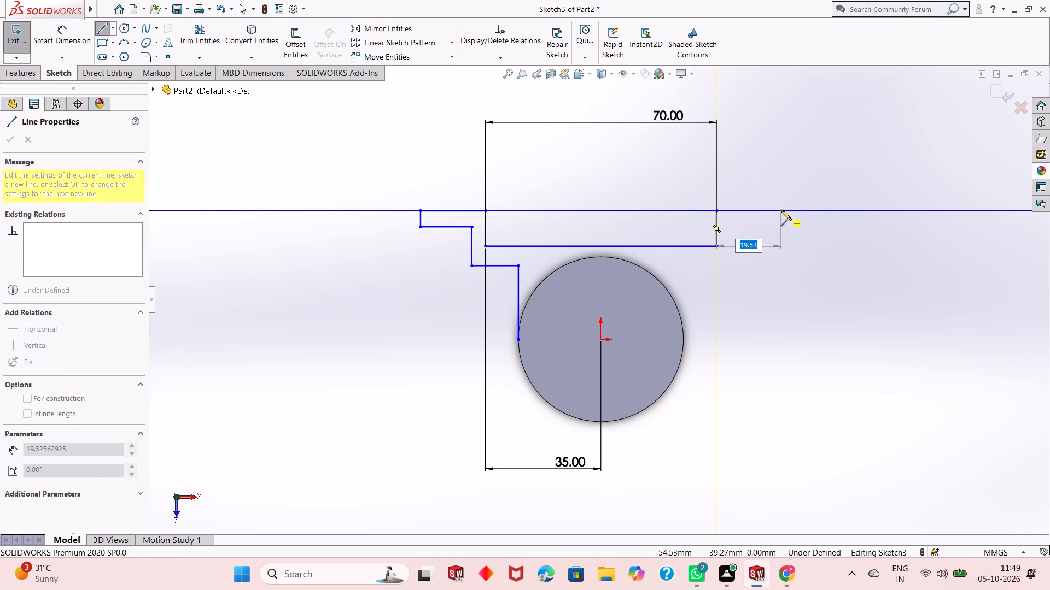
left_click(814, 209)
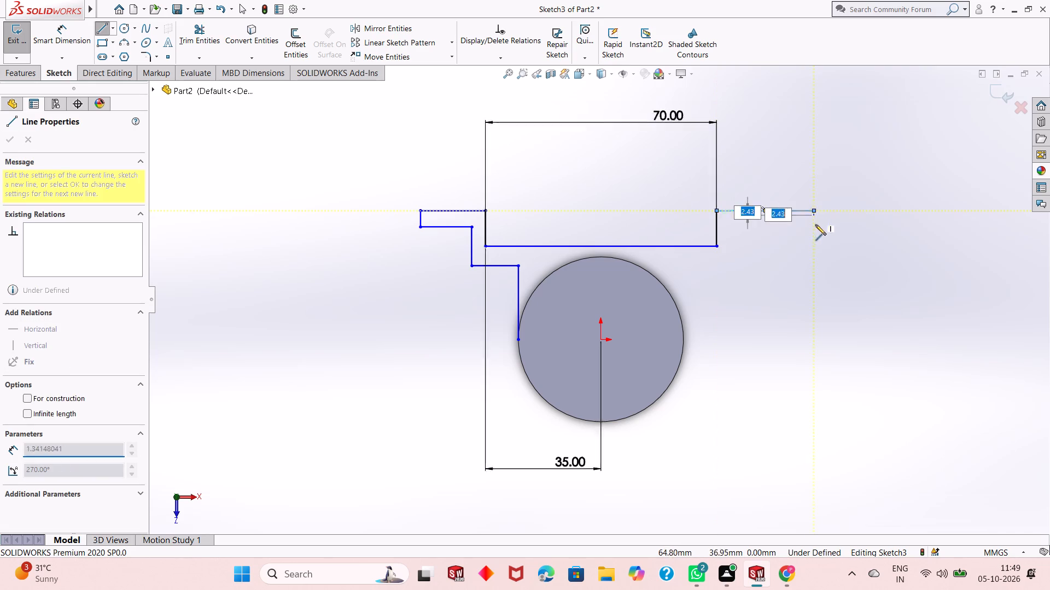
left_click(815, 231)
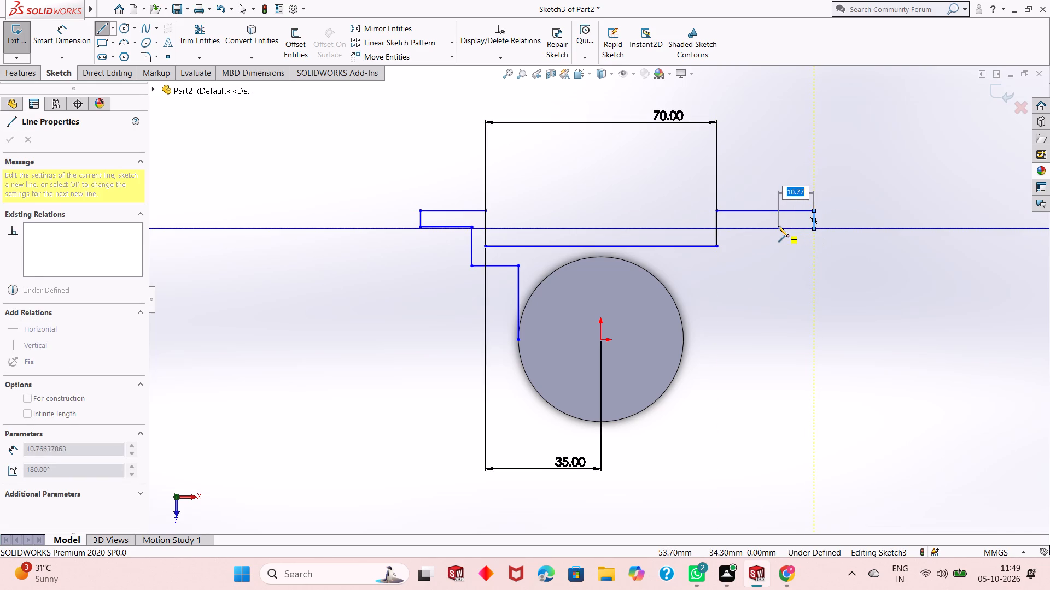
left_click(743, 228)
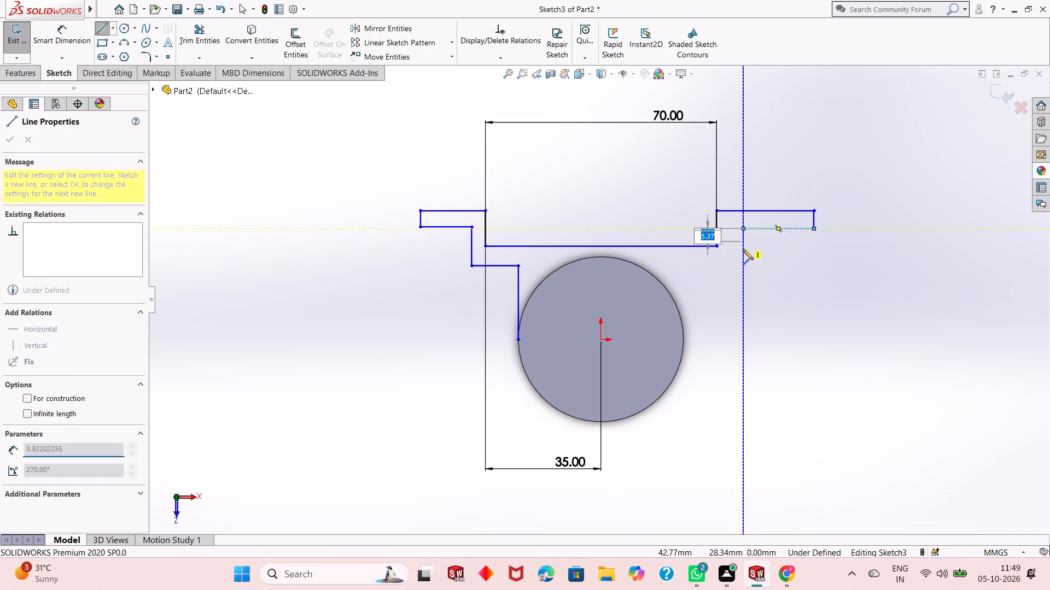
Continue the right side with lines about 11 mm down, 18 mm inward and 22 mm down to the circle's rightmost point.
left_click(745, 264)
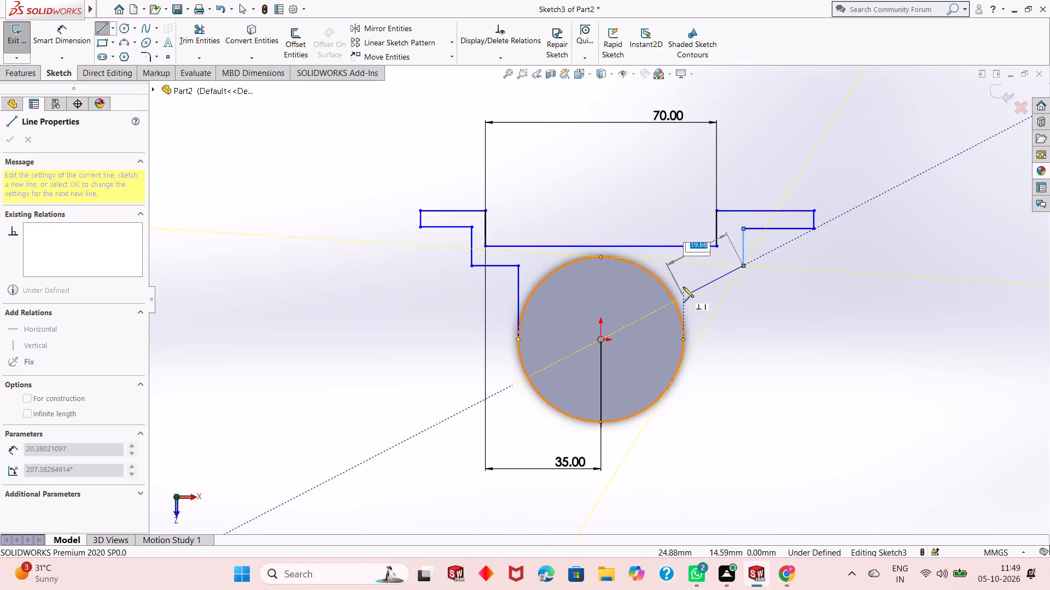
left_click(681, 264)
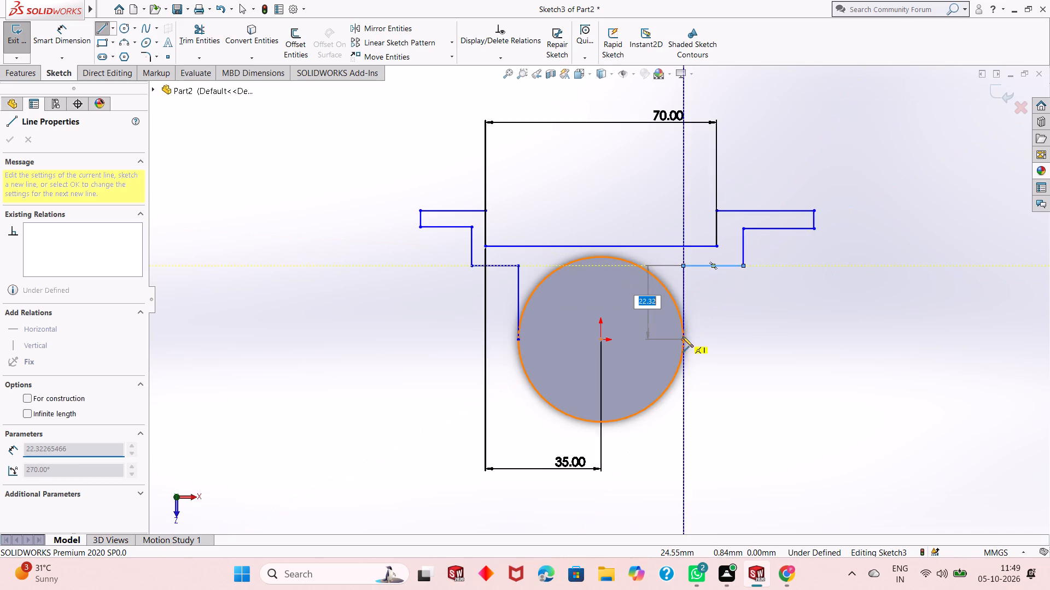
left_click(683, 337)
key("Escape")
key("Escape")
key("Escape")
key("Escape")
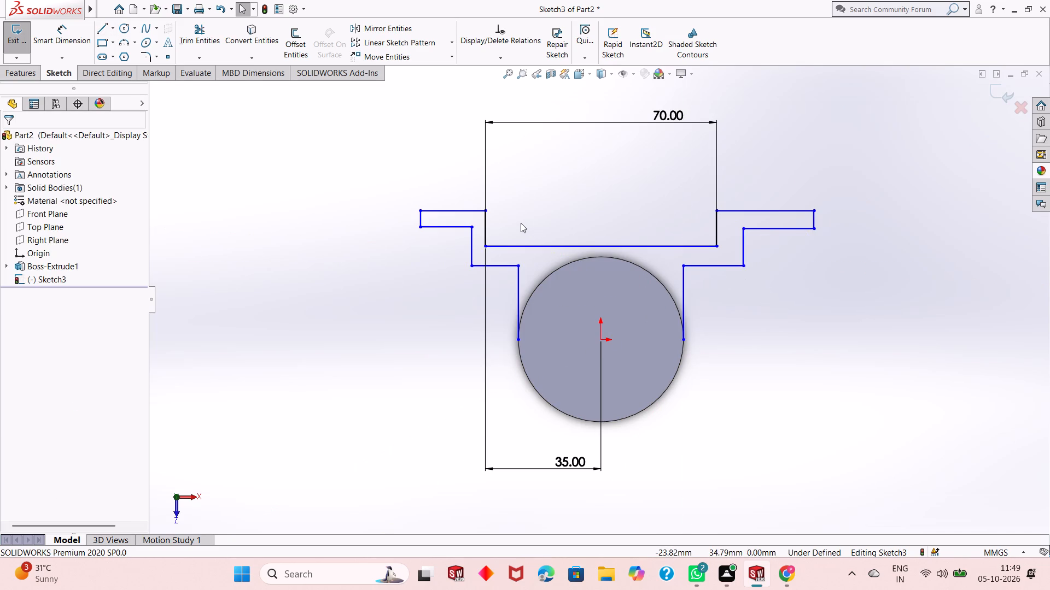
Dimension the horizontal distance from the left step's lower outer corner to the origin as 45 mm.
left_click(67, 28)
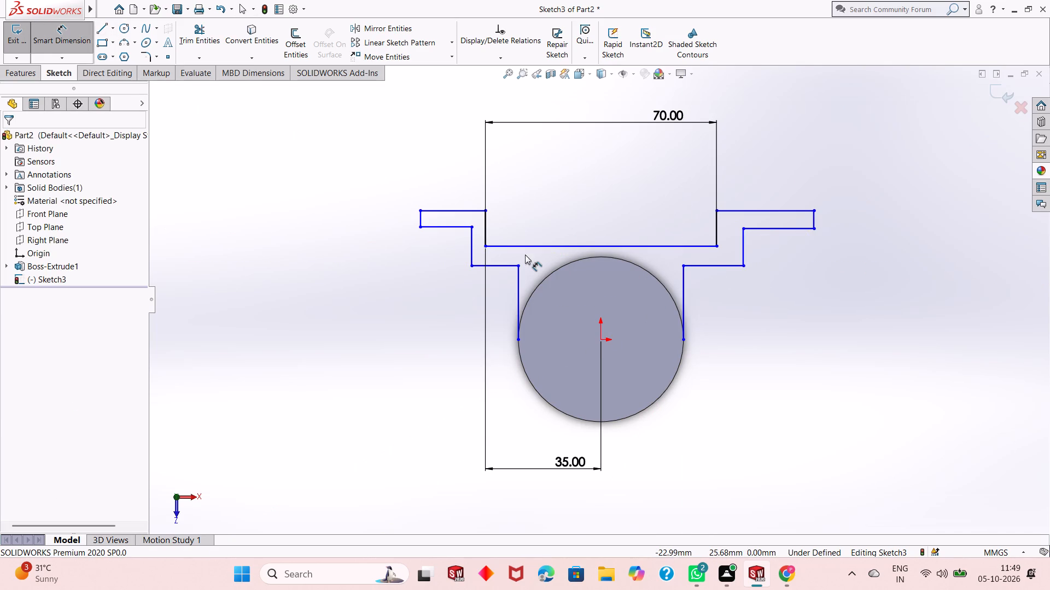
left_click(473, 264)
left_click(604, 341)
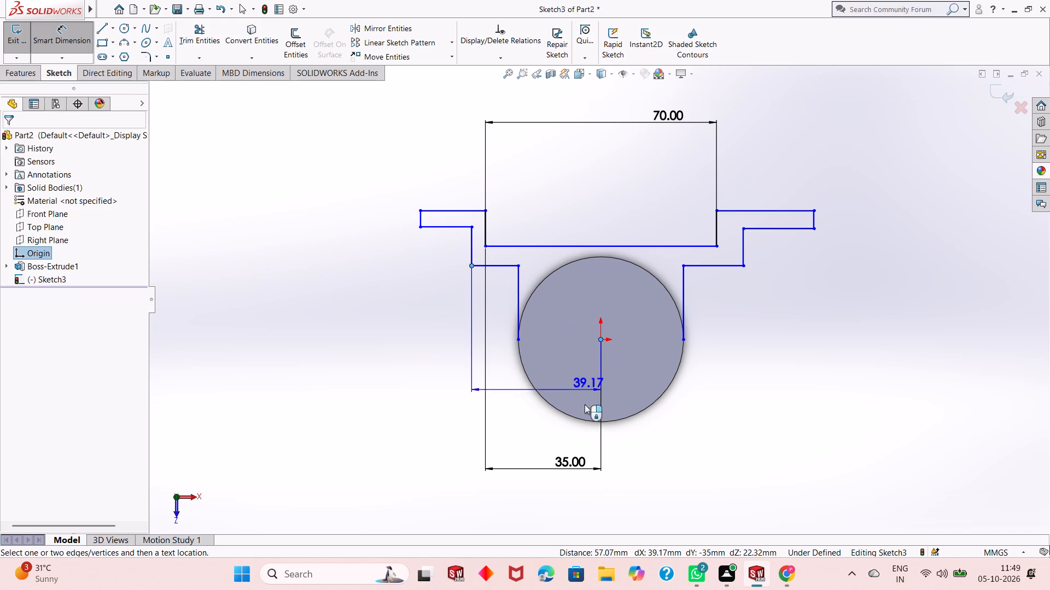
left_click(569, 499)
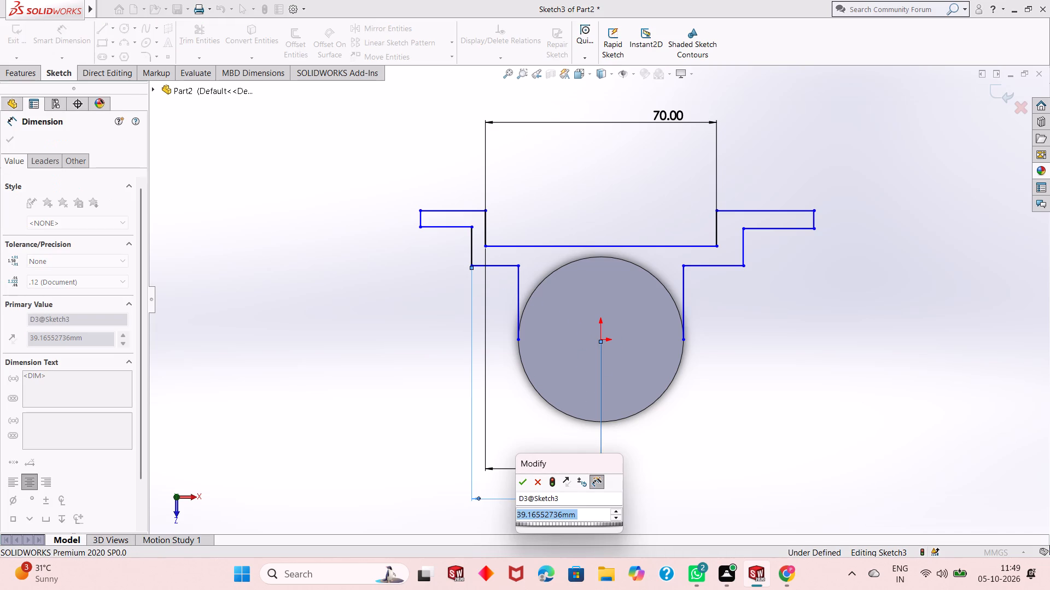
type("45")
key("Return")
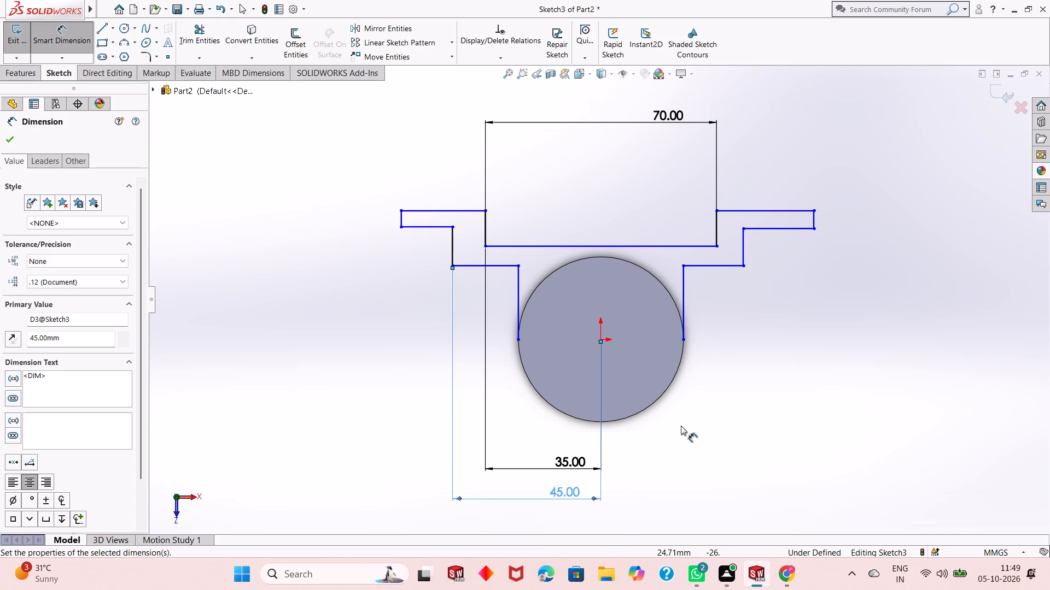
Dimension the width between the left and right steps' outer vertical lines as 90 mm.
left_click(452, 248)
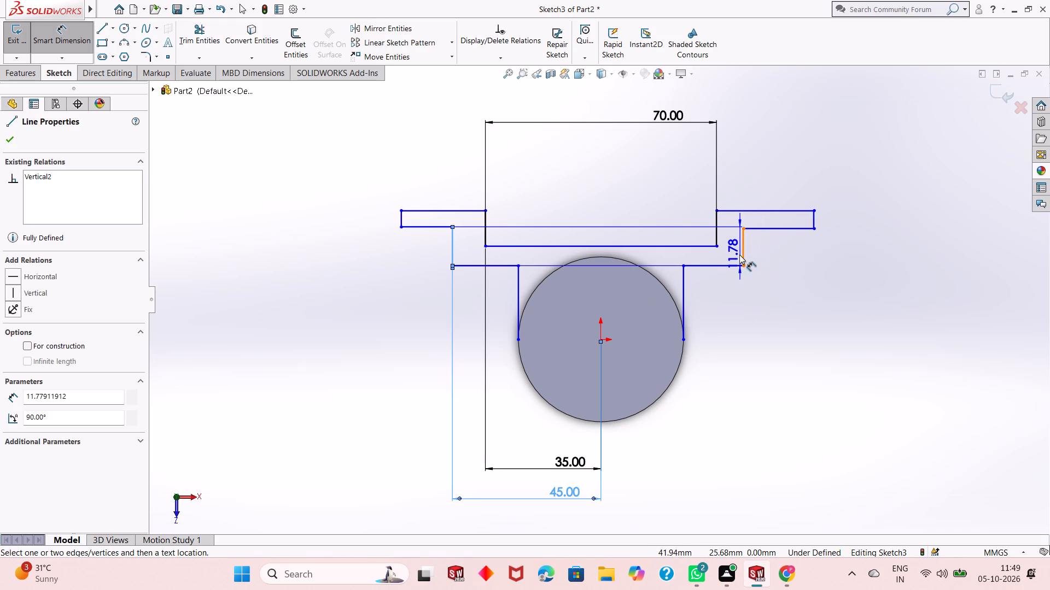
left_click(741, 251)
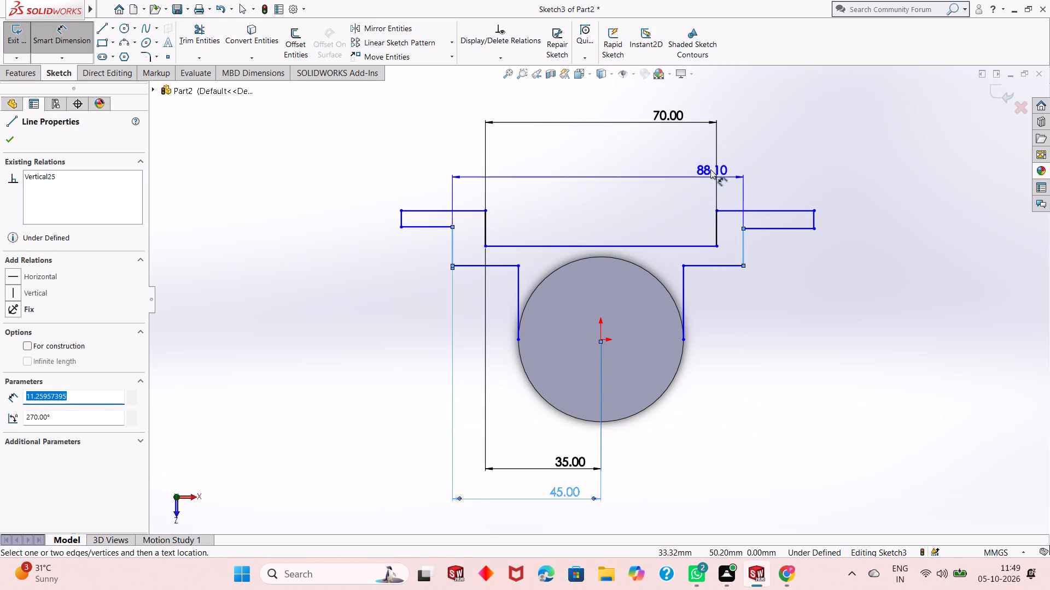
left_click(743, 89)
type("90")
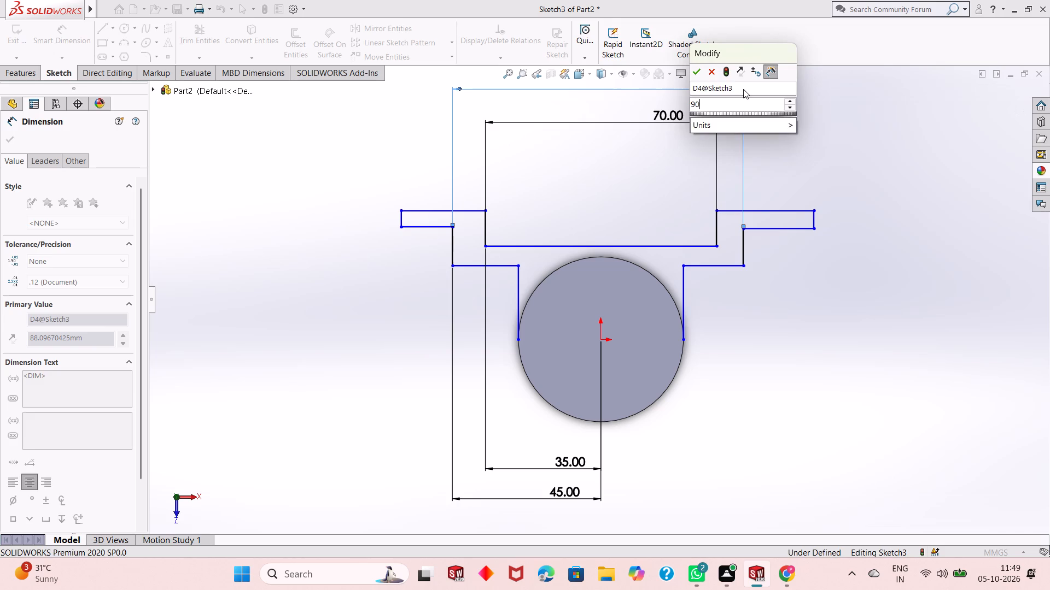
key("Return")
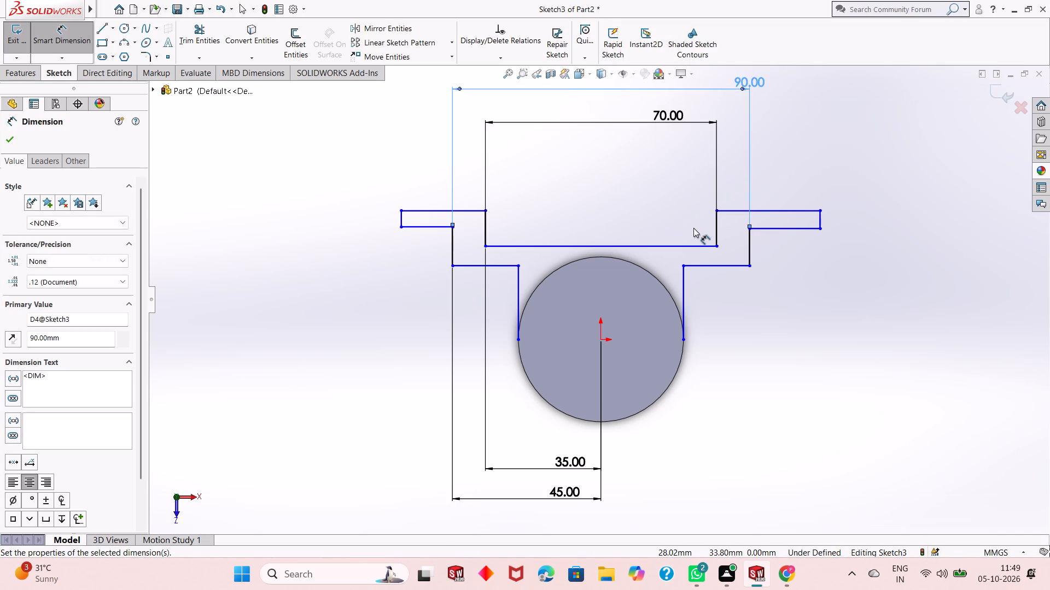
Dimension the horizontal distance from the left flange's outer end line to the origin as 75 mm.
left_click(399, 220)
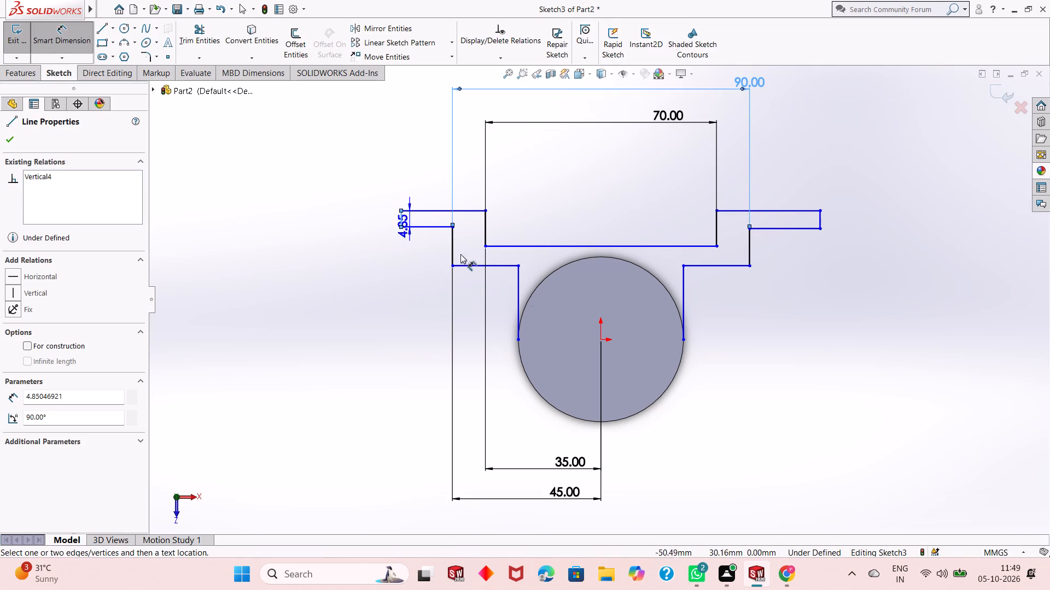
left_click(600, 340)
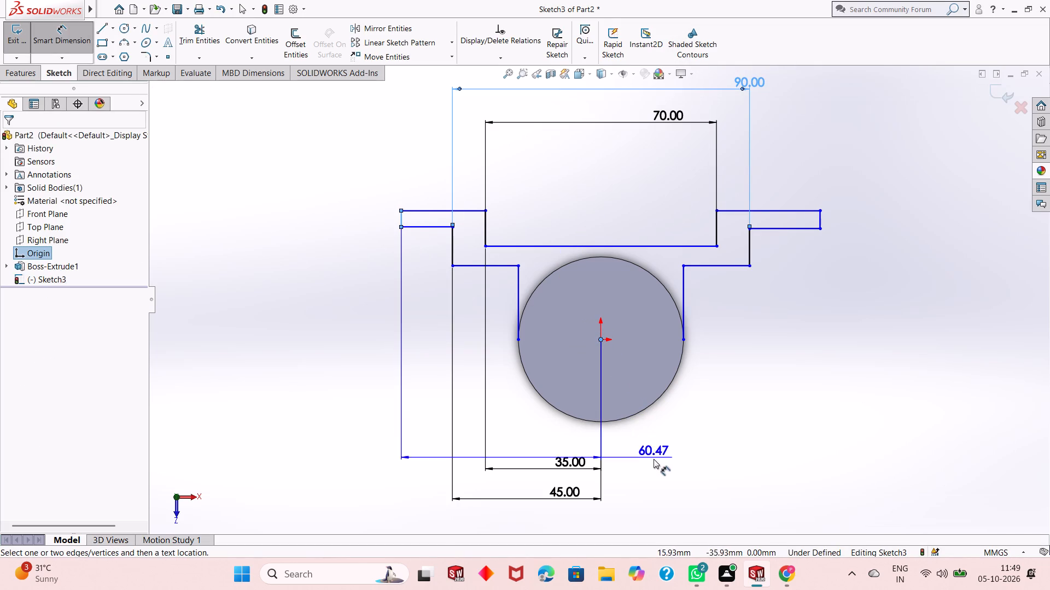
left_click(571, 521)
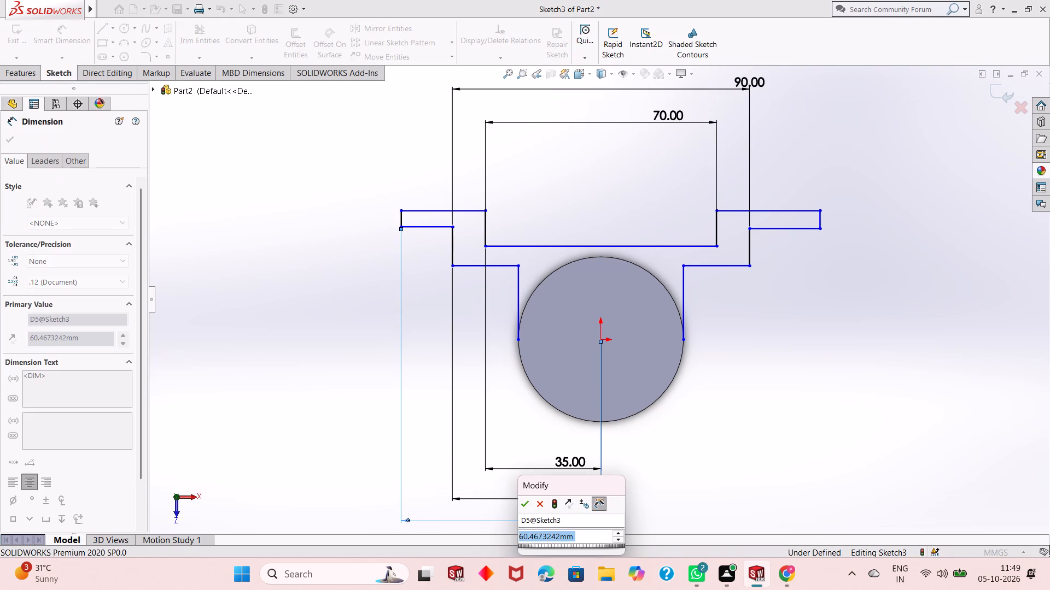
type("75")
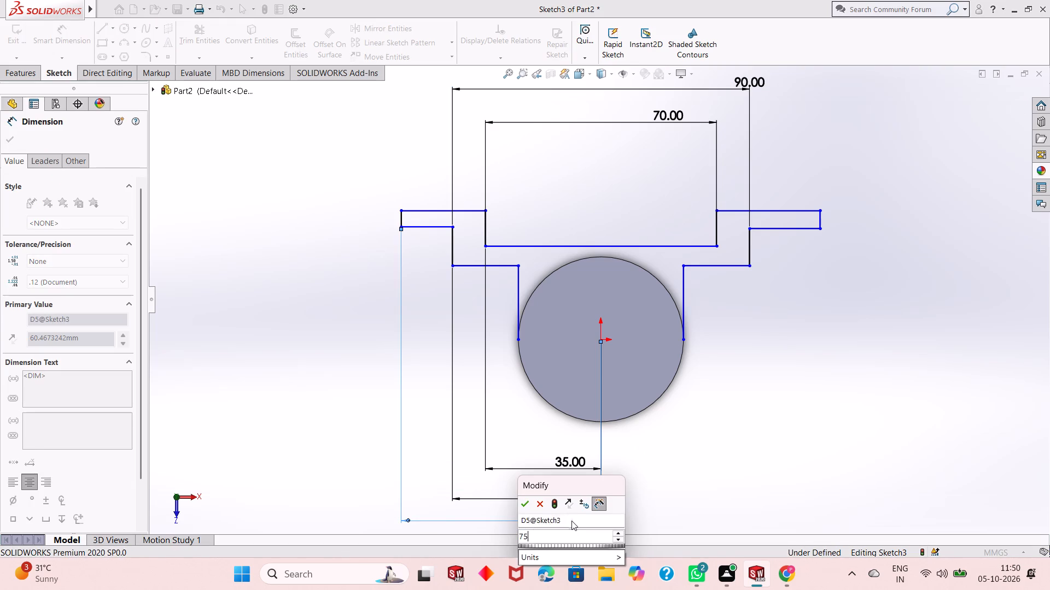
key("Return")
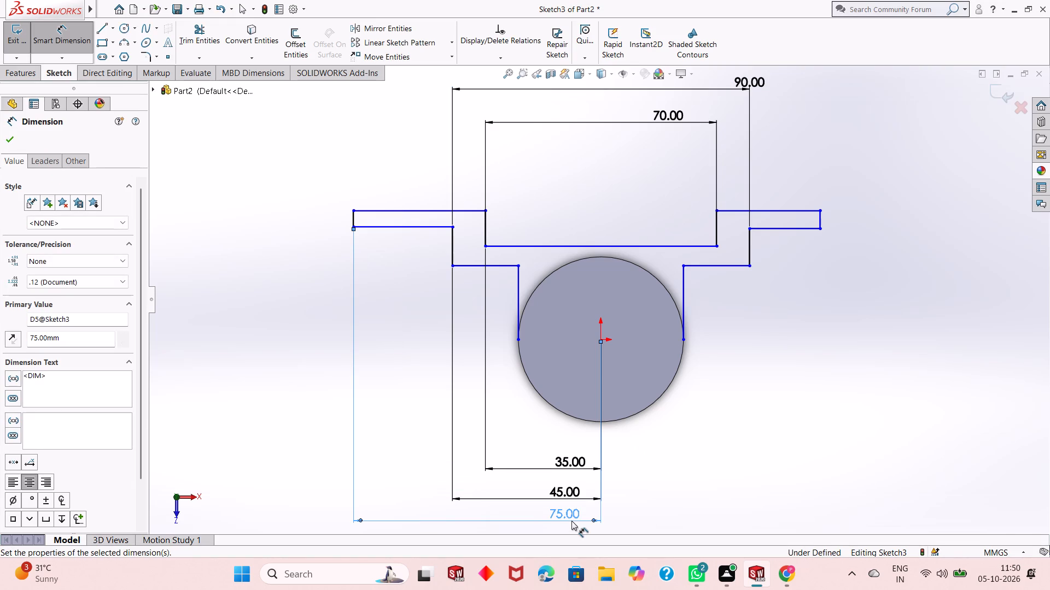
Dimension the overall width between the two flanges' outer end lines as 150 mm.
left_click(357, 220)
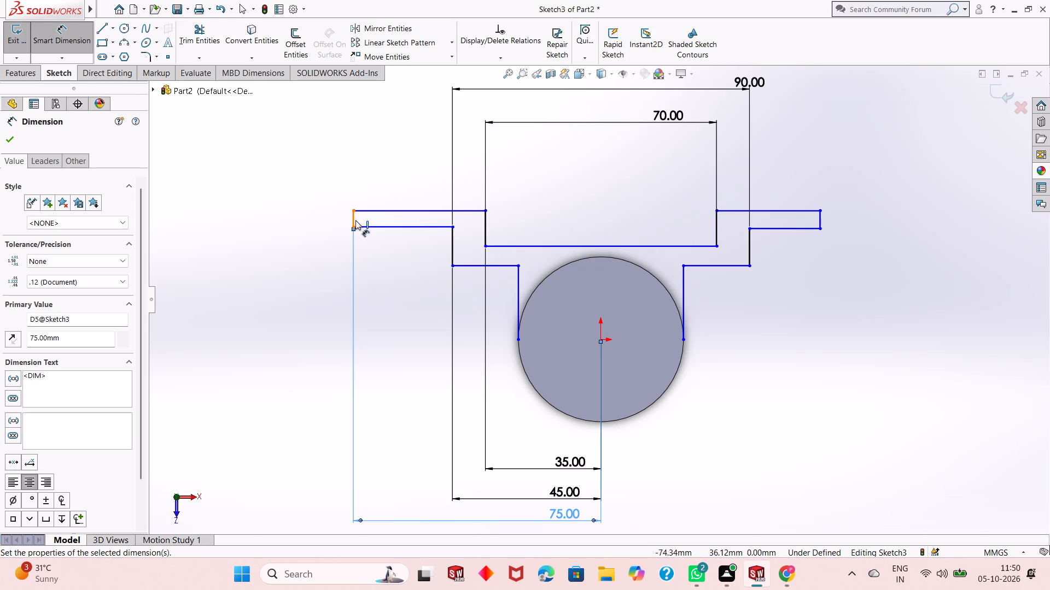
left_click(819, 217)
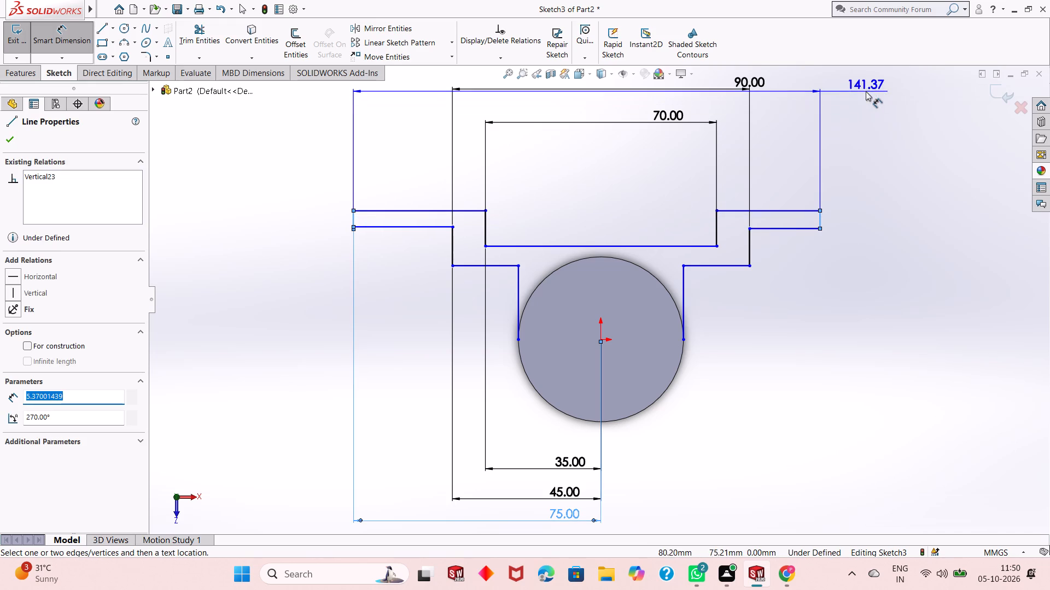
left_click(789, 68)
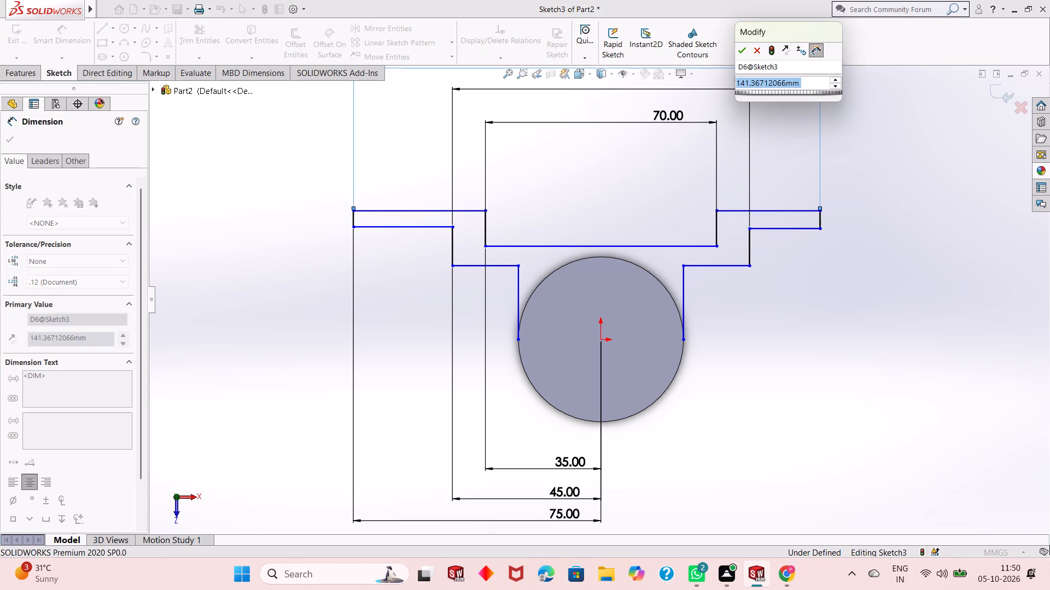
type("150")
key("Return")
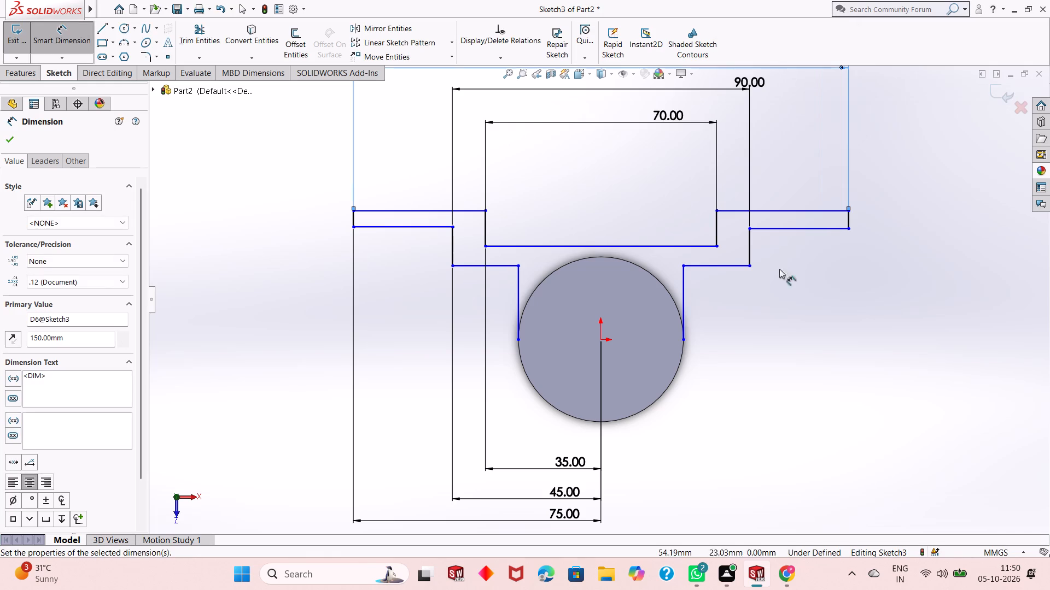
scroll(654, 253, "down", 2)
scroll(652, 268, "up", 4)
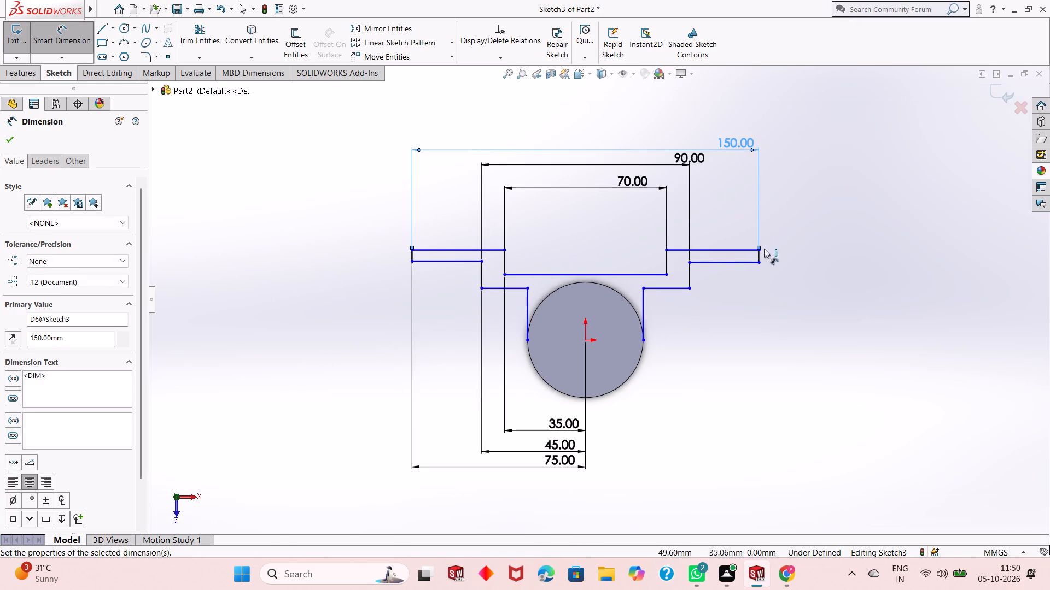
left_click(860, 236)
scroll(570, 249, "up", 1)
scroll(520, 284, "down", 1)
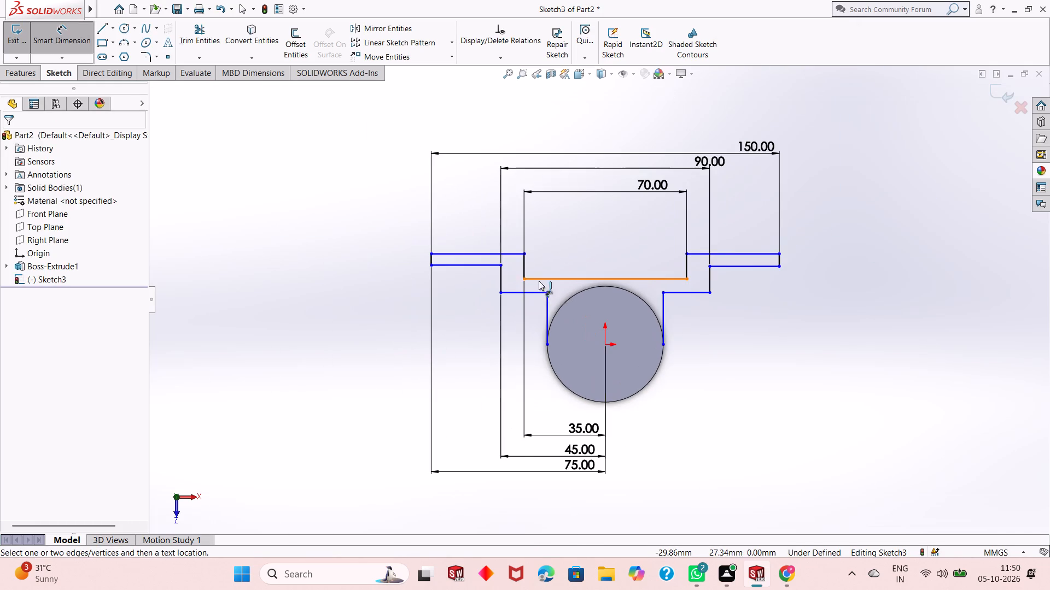
scroll(564, 298, "down", 1)
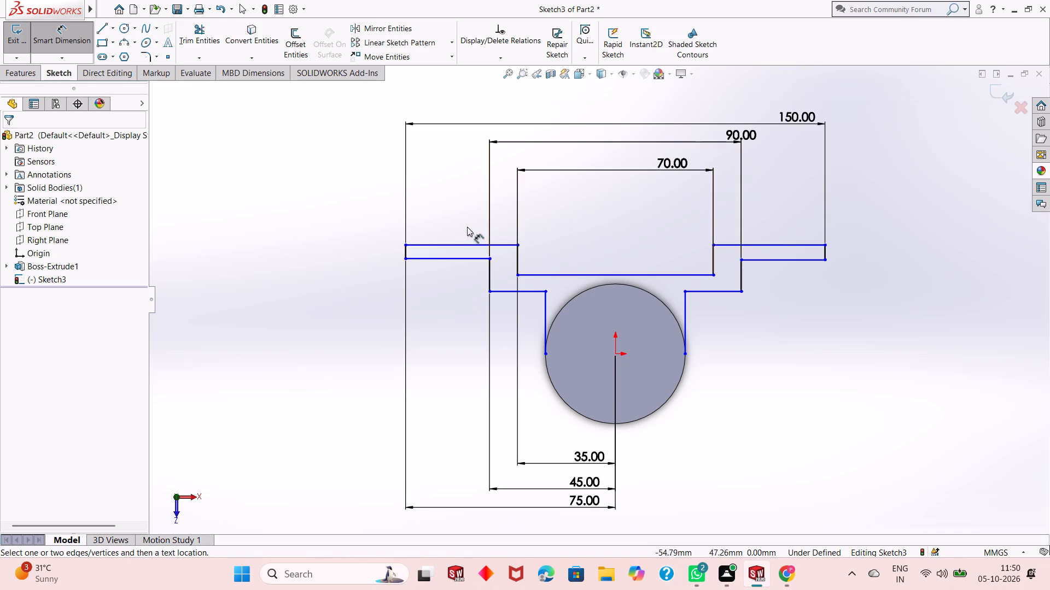
right_click(717, 327)
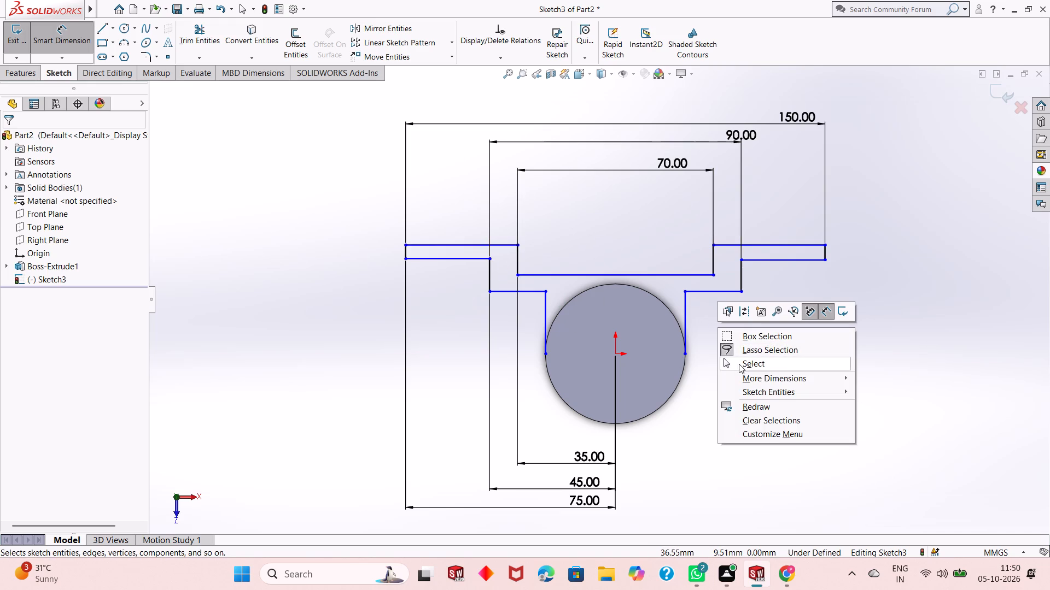
left_click(739, 364)
key("Escape")
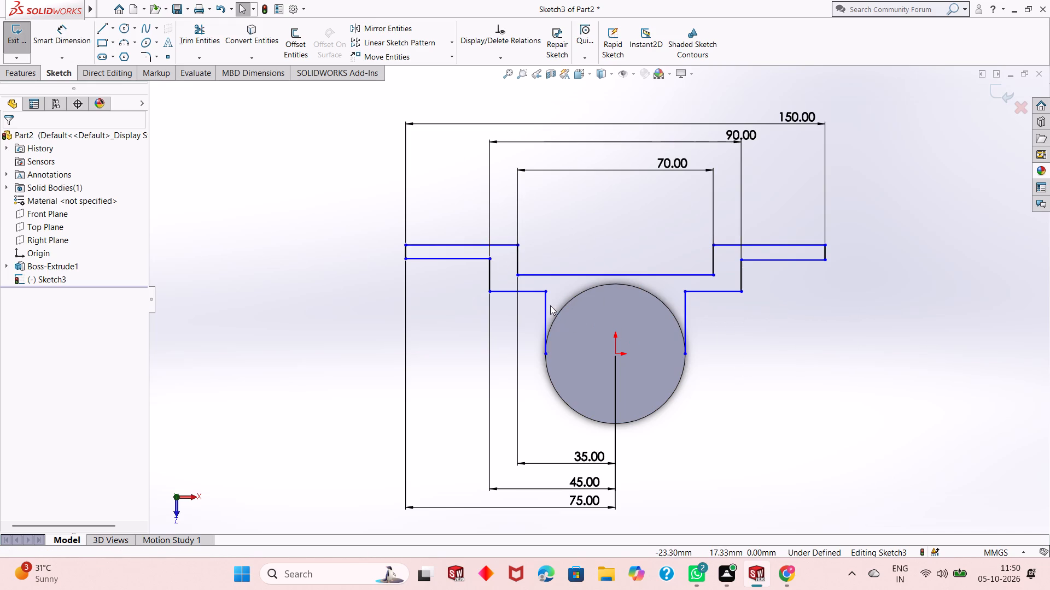
Add a tangent relation between the left lower vertical line and the cylinder's circular edge.
left_click(544, 316)
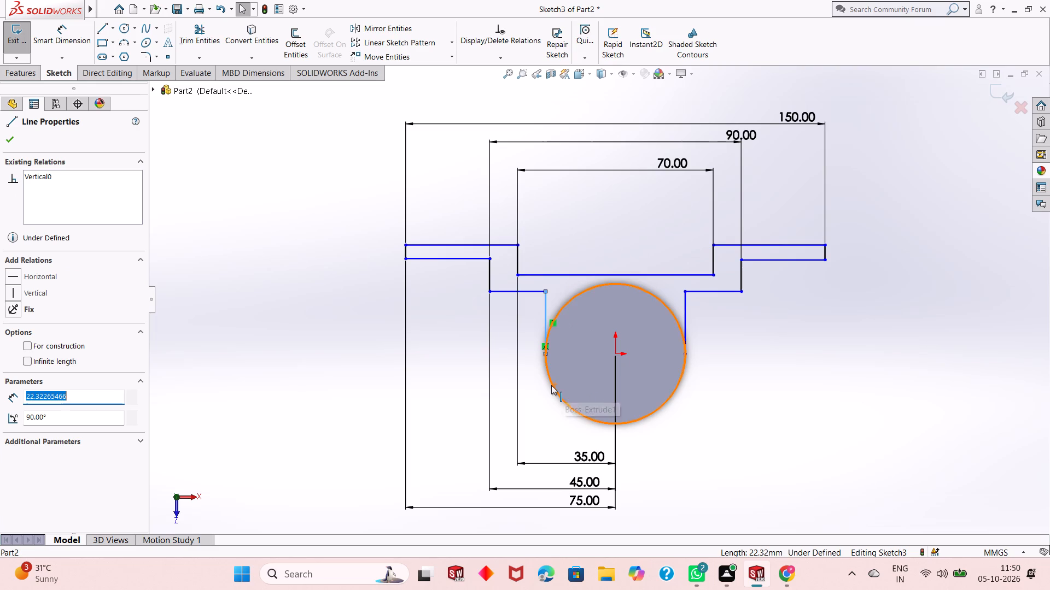
left_click(551, 386, "ctrl")
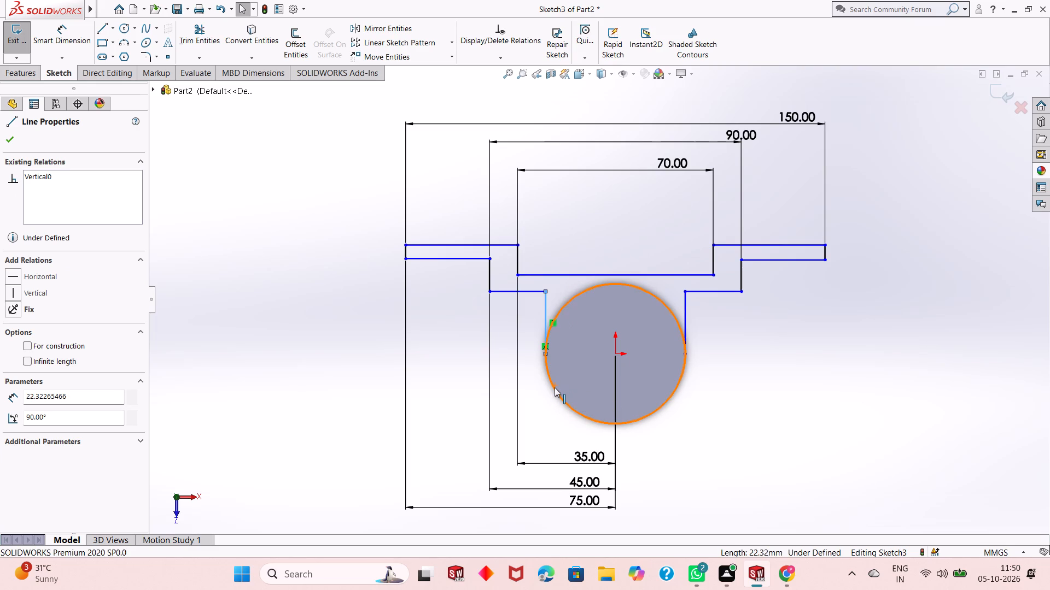
left_click(555, 387, "ctrl")
left_click(36, 333)
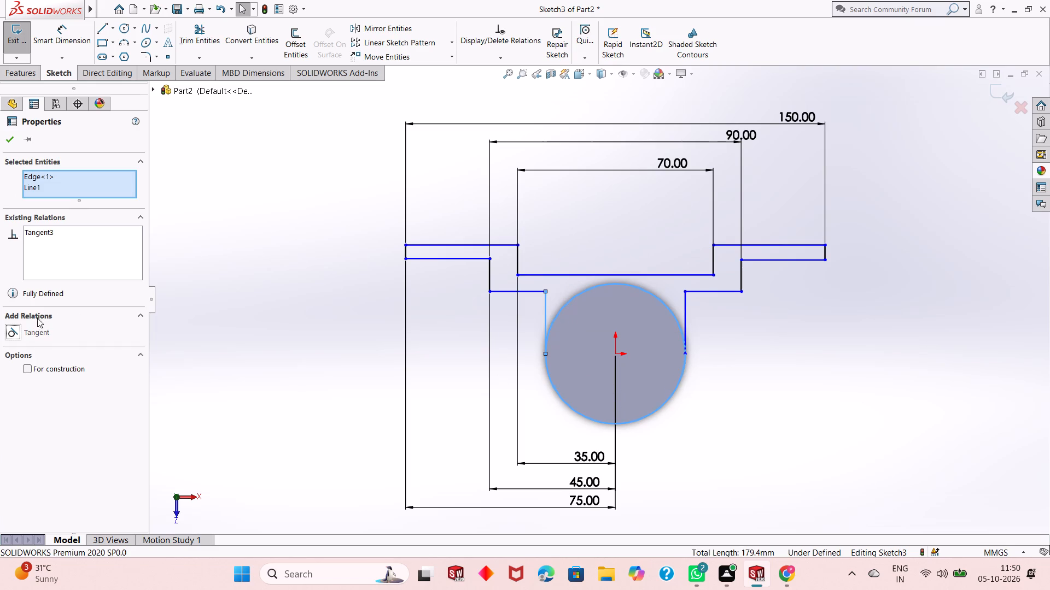
left_click(9, 143)
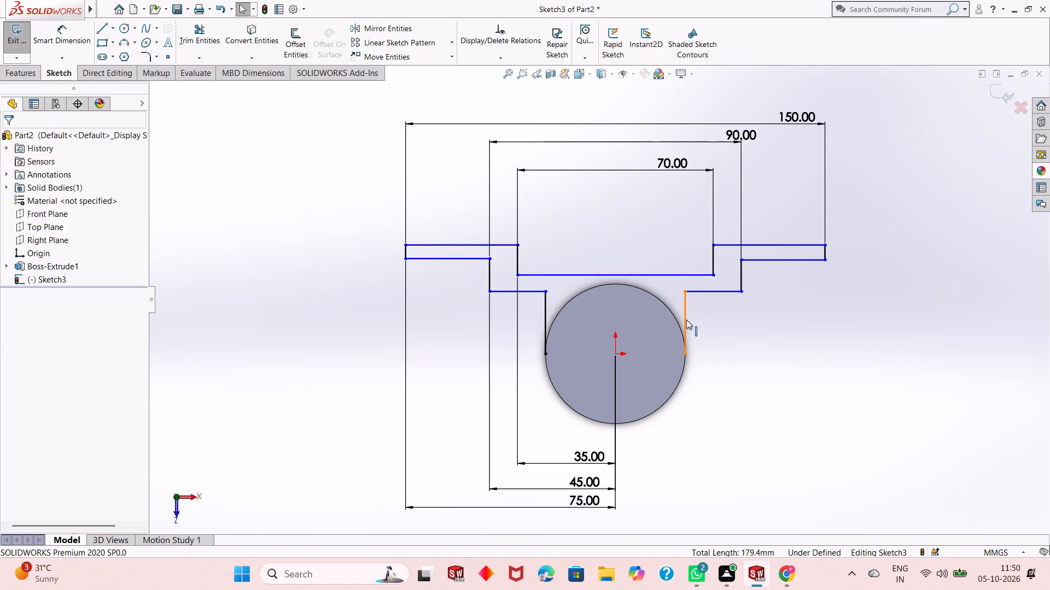
Add a tangent relation between the right lower vertical line and the cylinder's circular edge.
left_click(686, 320)
left_click(666, 304, "ctrl")
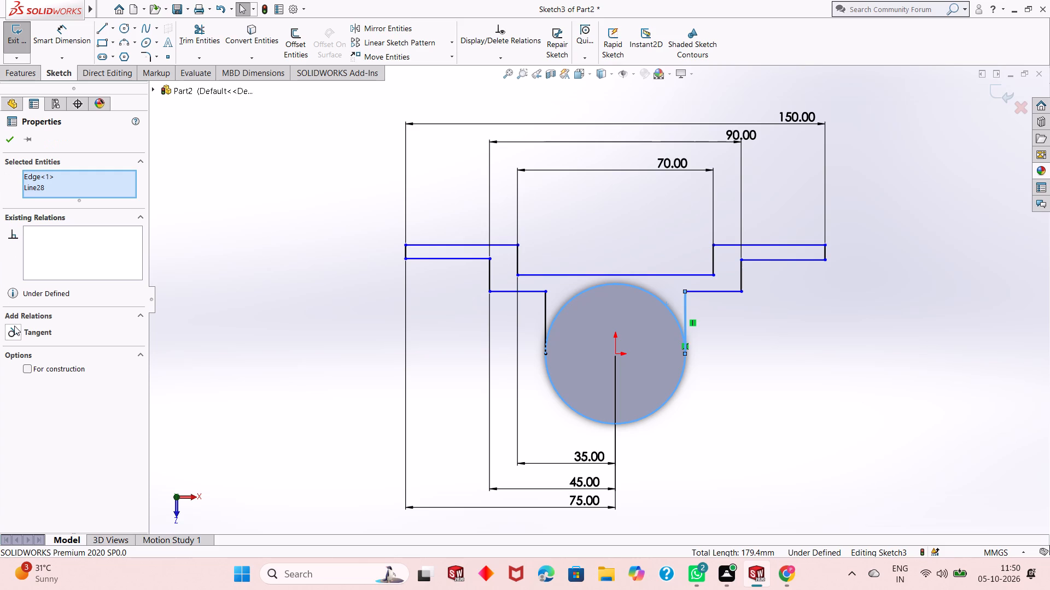
left_click(14, 326)
left_click(10, 137)
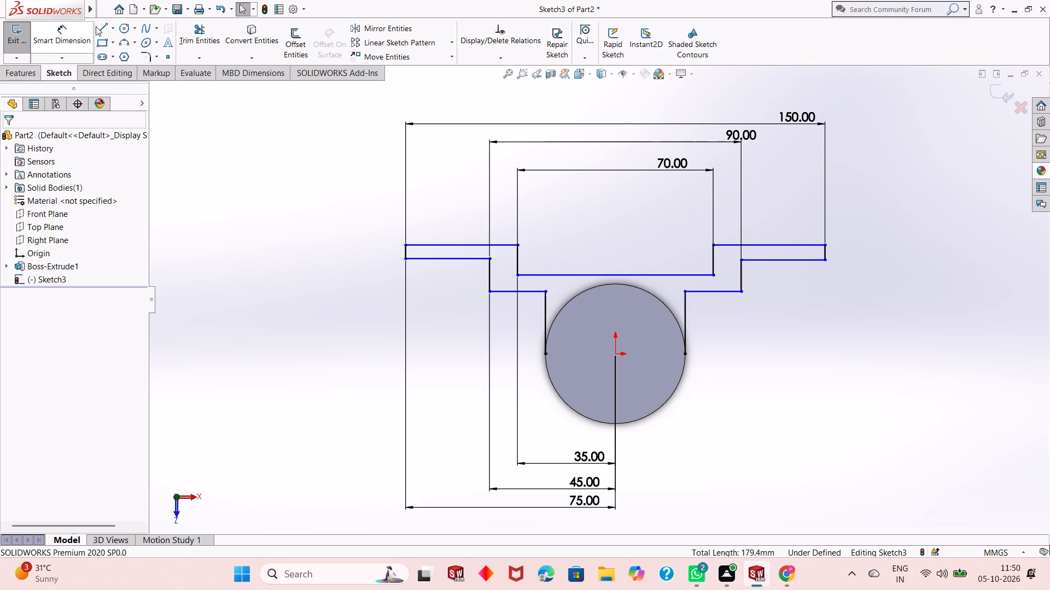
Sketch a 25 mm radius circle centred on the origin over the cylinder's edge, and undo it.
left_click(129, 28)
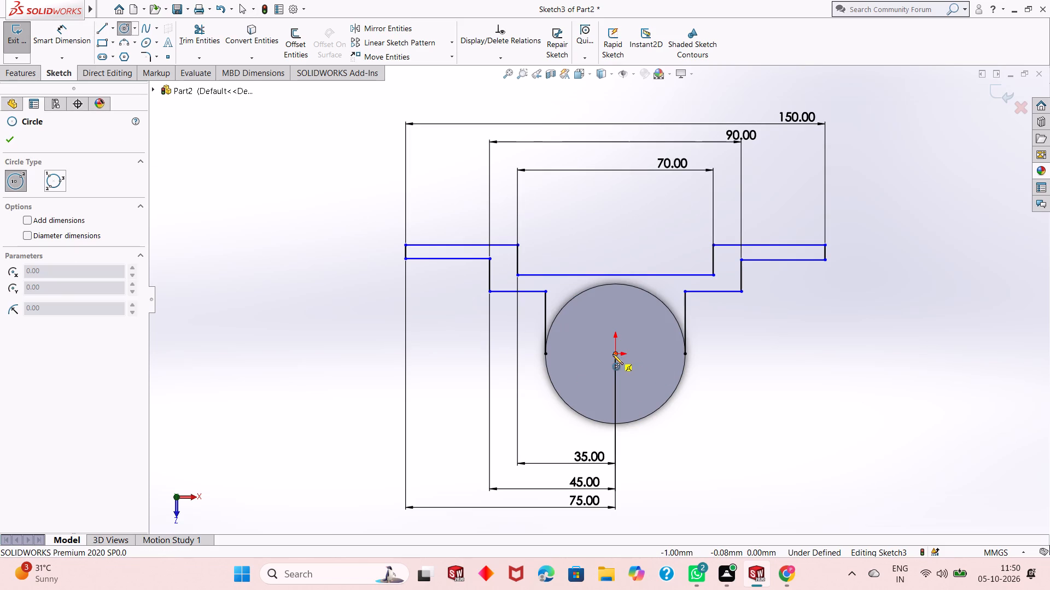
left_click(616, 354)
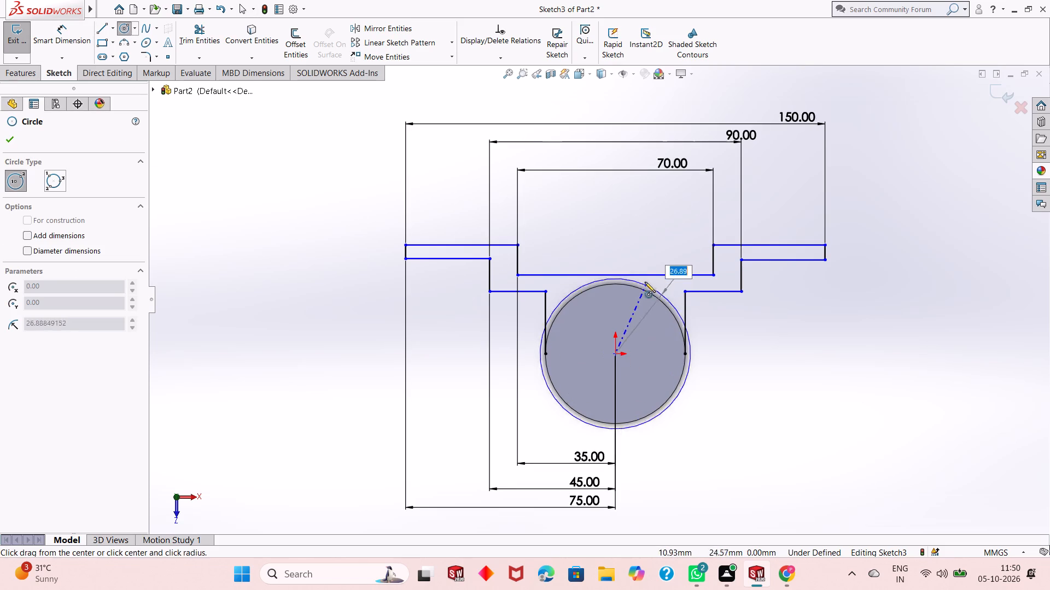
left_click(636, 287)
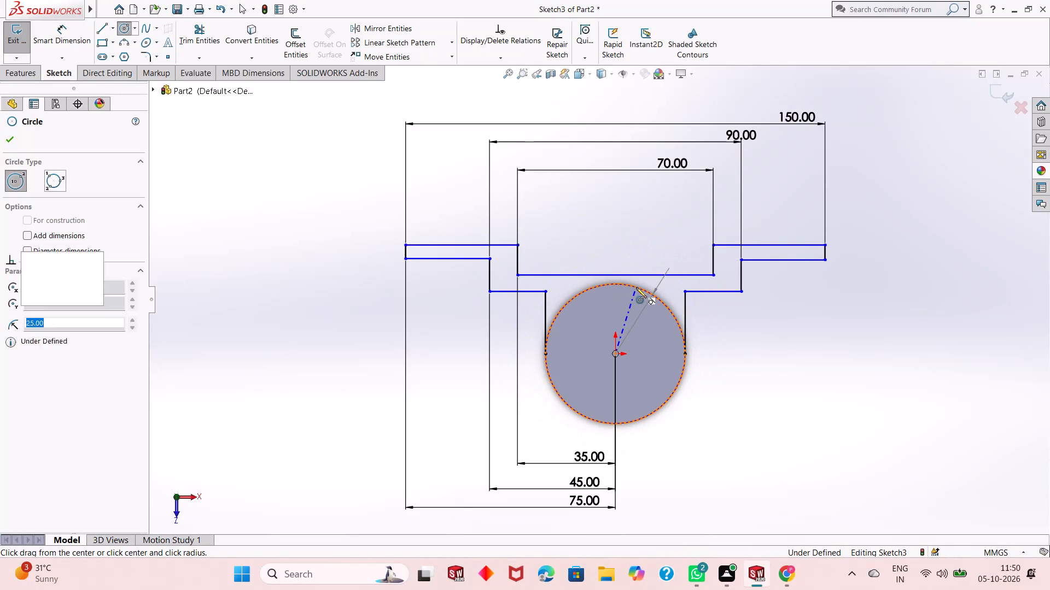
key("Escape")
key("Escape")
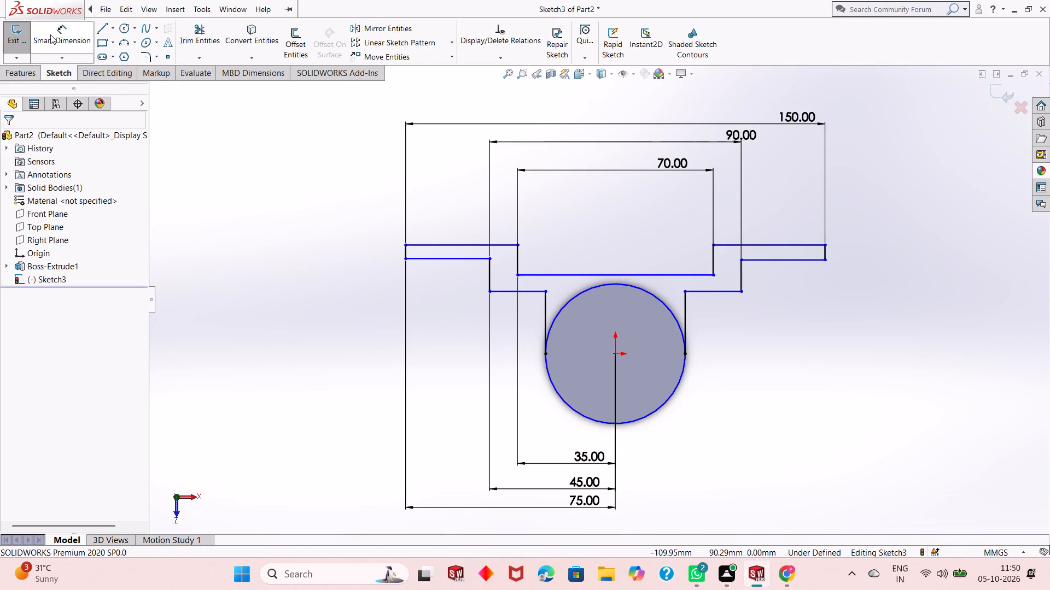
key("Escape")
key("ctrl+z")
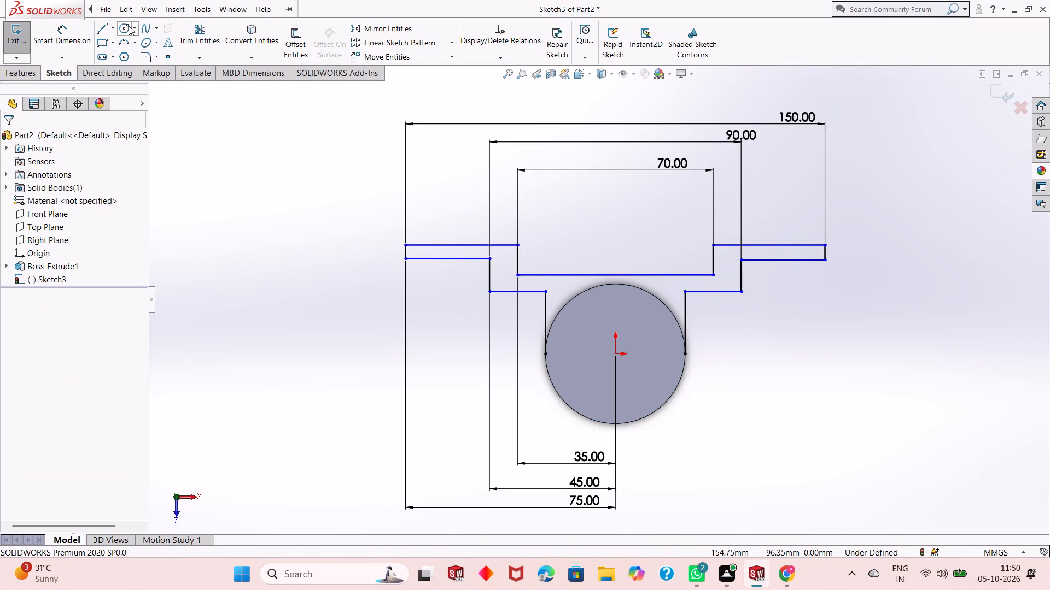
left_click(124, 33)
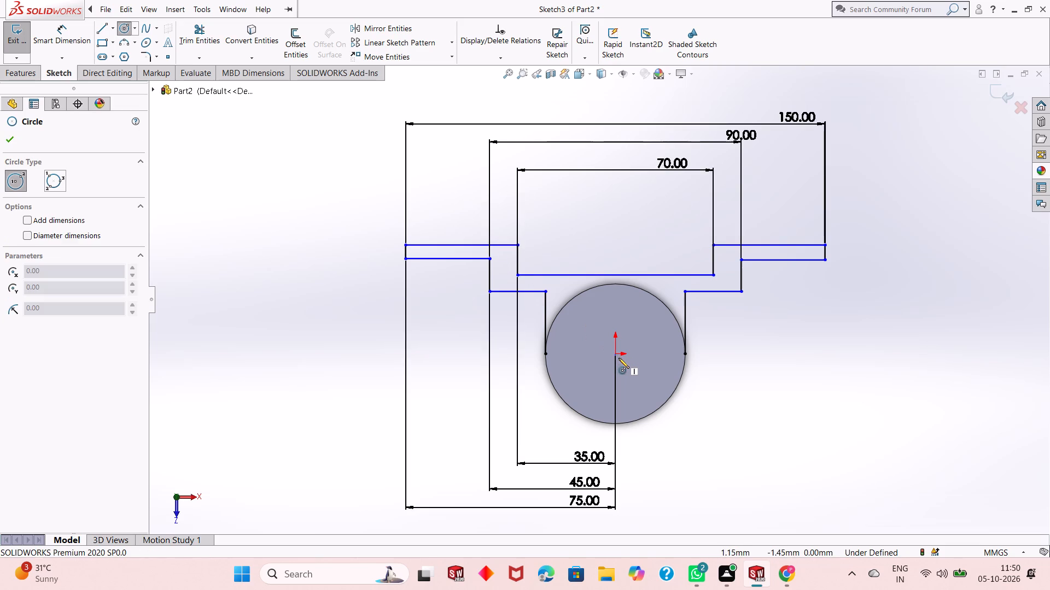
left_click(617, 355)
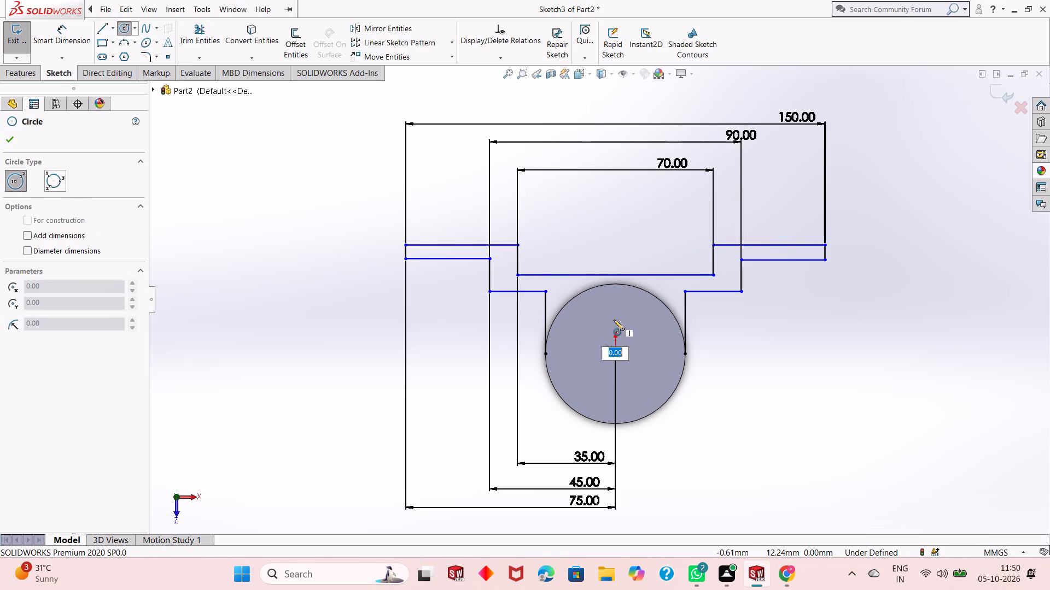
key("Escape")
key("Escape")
Sketch a circle centred on the origin with a radius of about 25.35 mm, just outside the cylinder's edge.
left_click(128, 32)
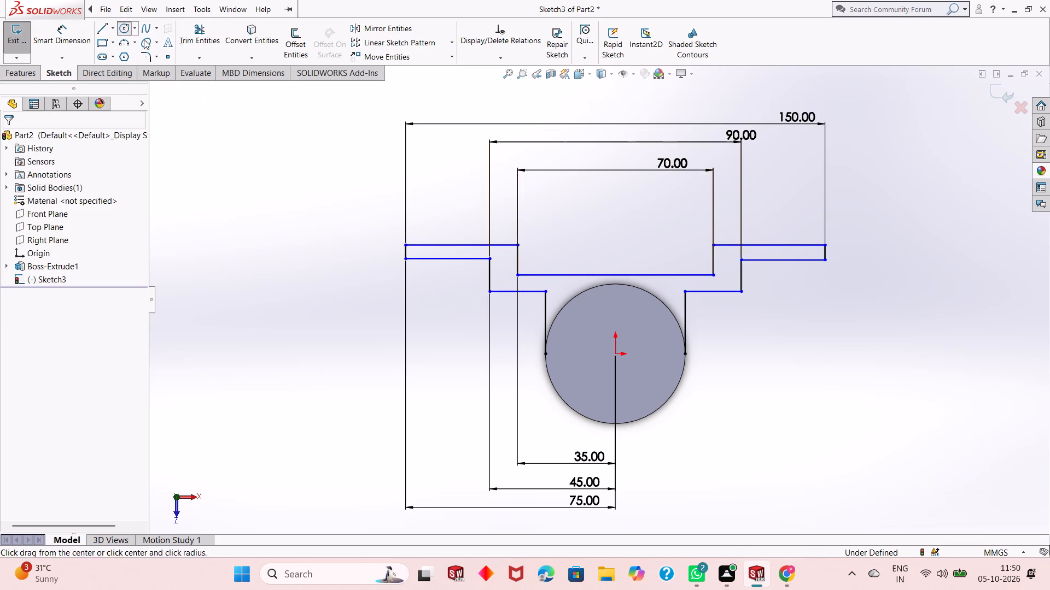
left_click(613, 353)
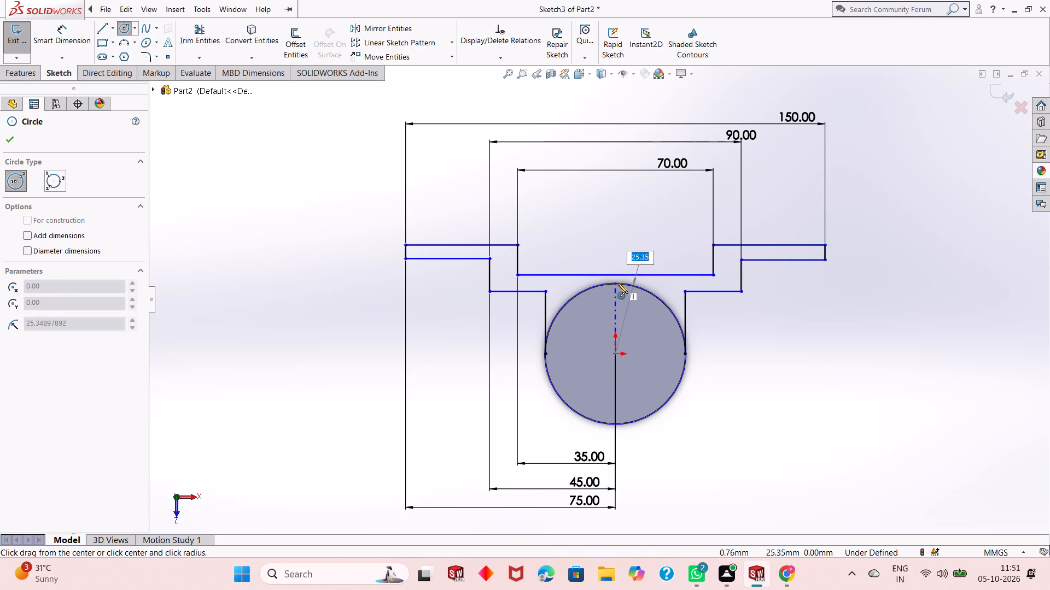
left_click(617, 283)
key("Escape")
key("Escape")
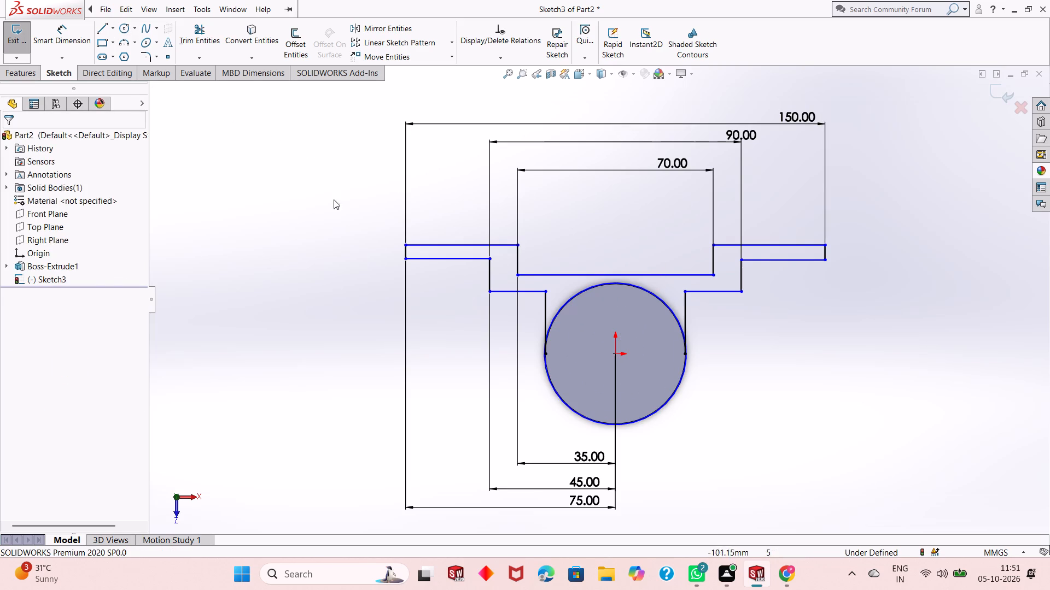
Dimension the new circle's diameter as 50 mm.
left_click(68, 34)
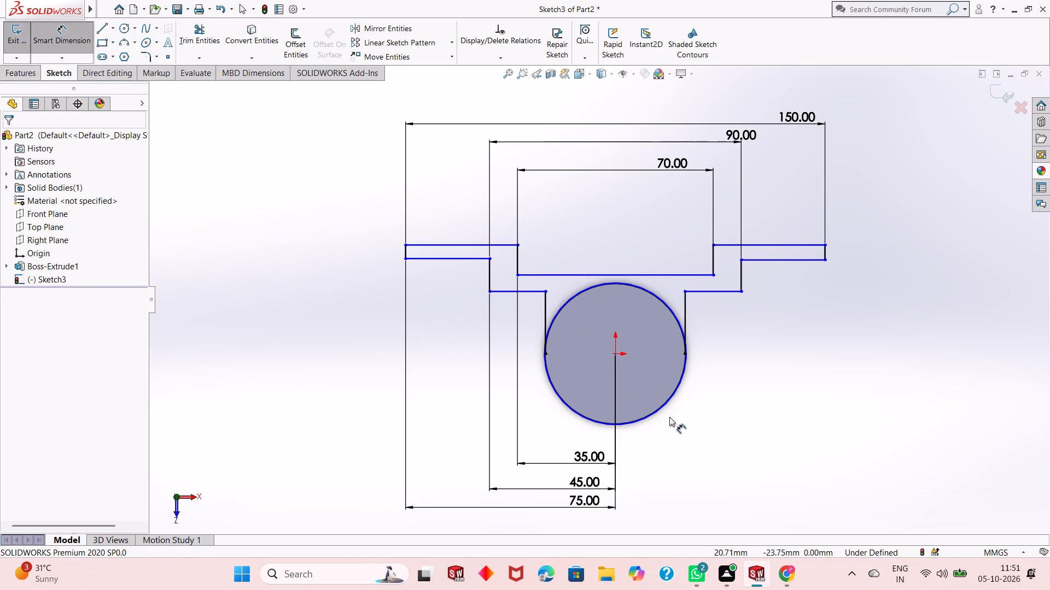
left_click(657, 408)
left_click(772, 464)
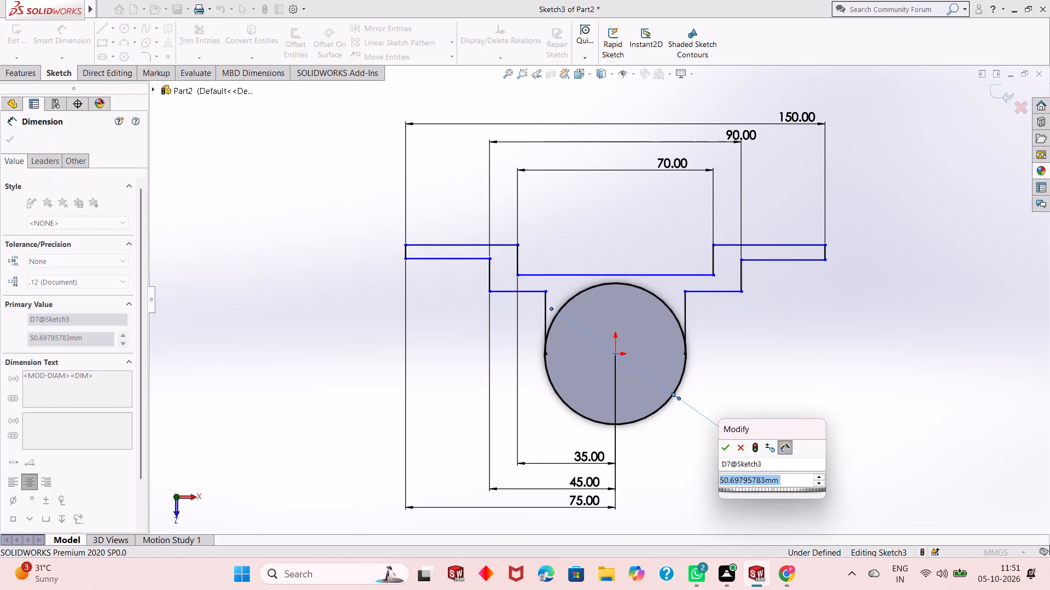
type("50")
key("Return")
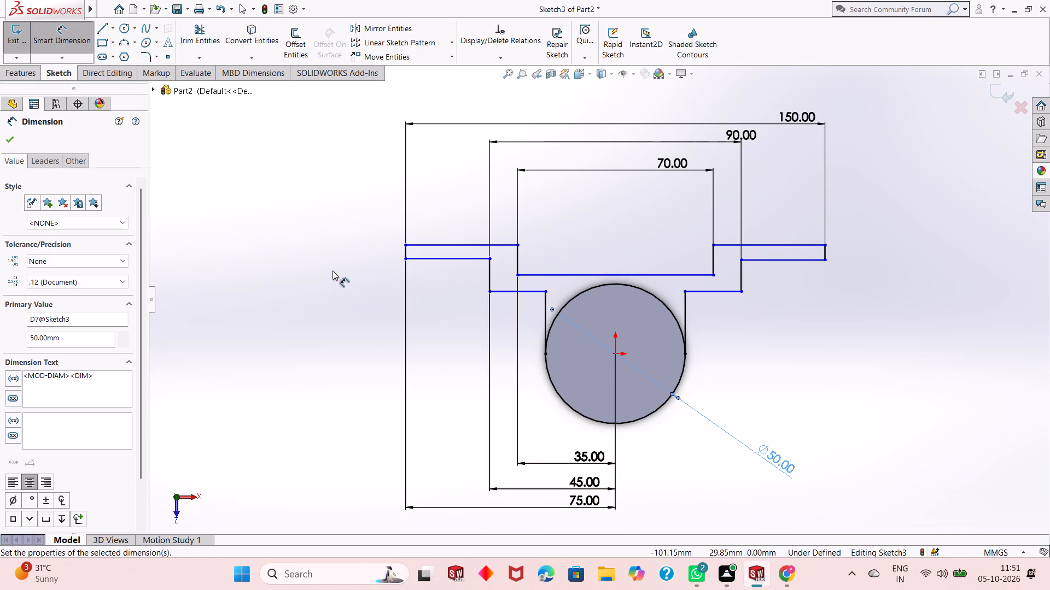
right_click(332, 270)
left_click(358, 302)
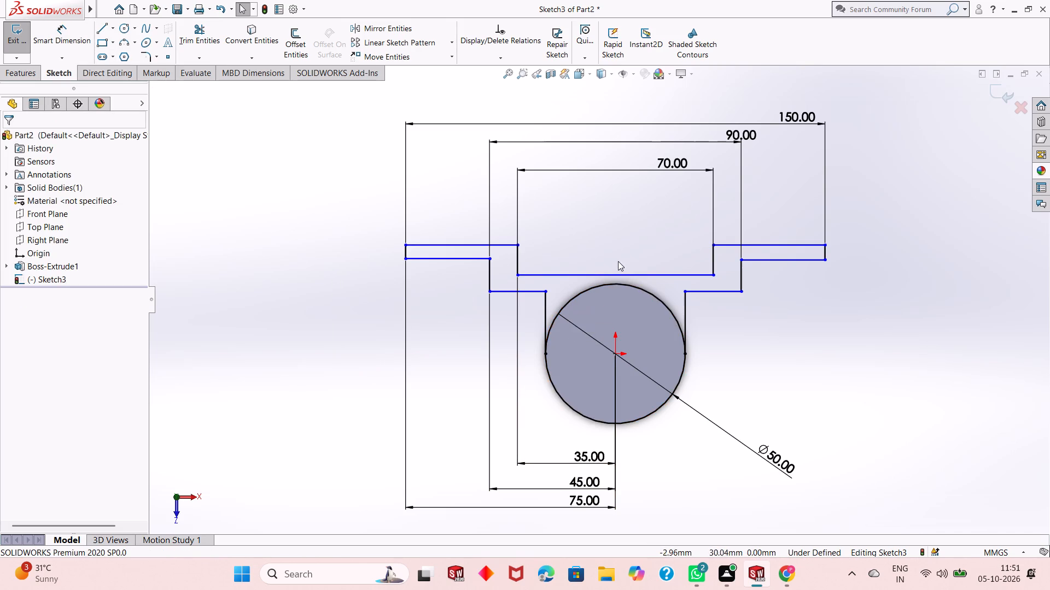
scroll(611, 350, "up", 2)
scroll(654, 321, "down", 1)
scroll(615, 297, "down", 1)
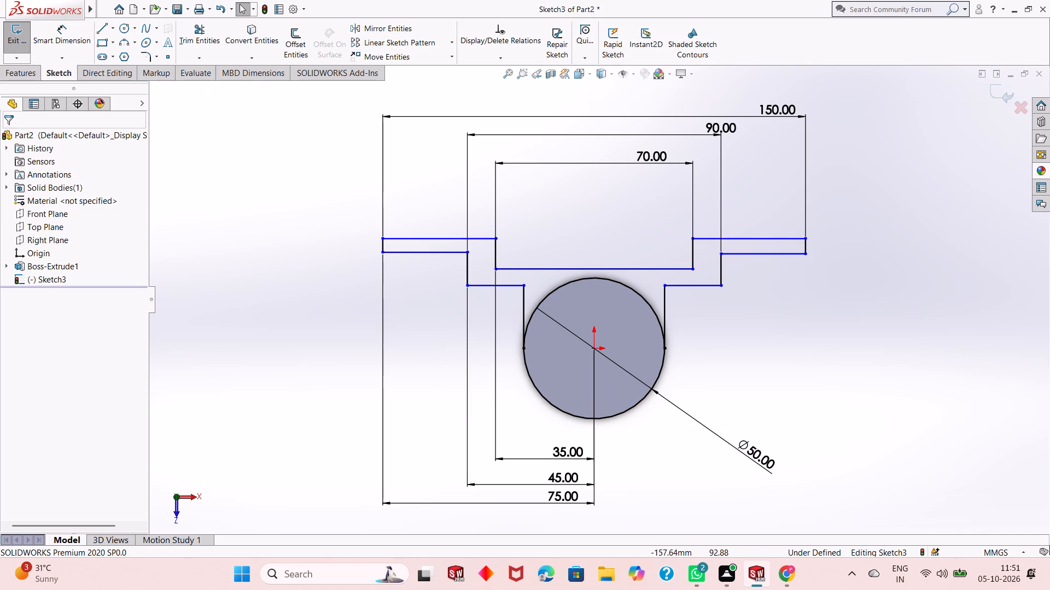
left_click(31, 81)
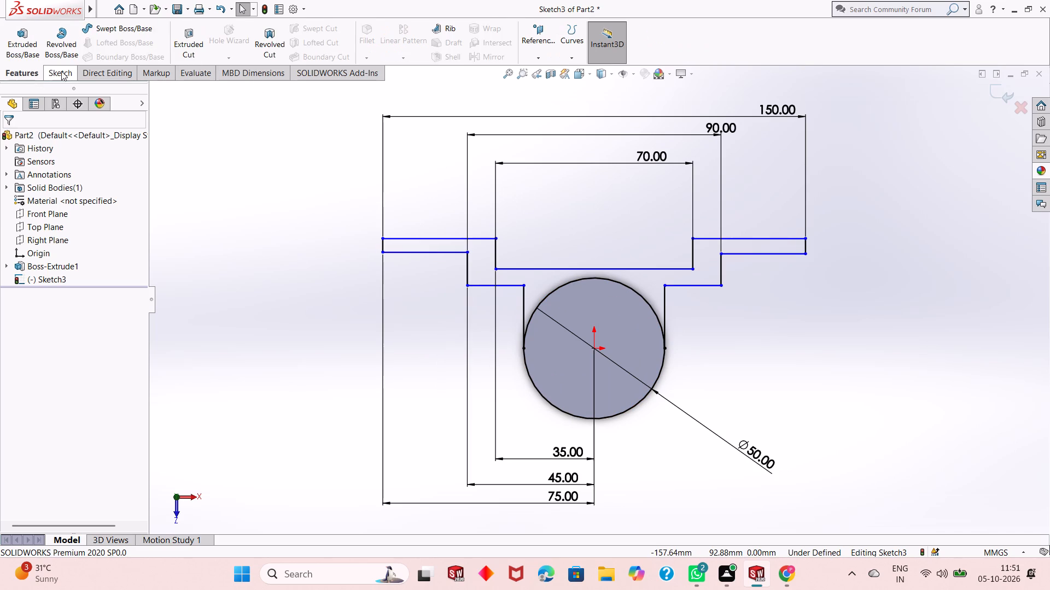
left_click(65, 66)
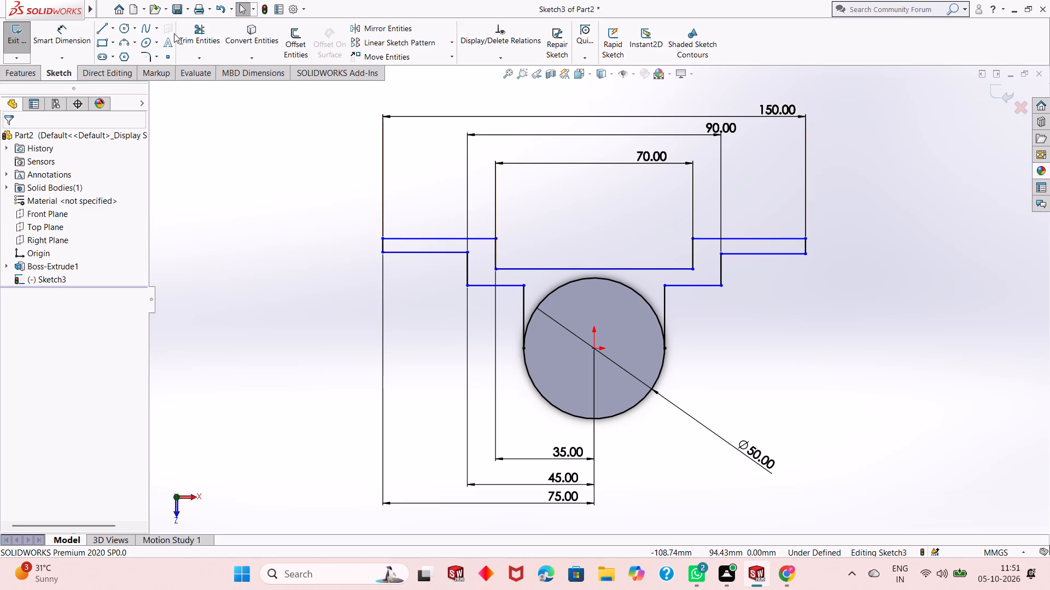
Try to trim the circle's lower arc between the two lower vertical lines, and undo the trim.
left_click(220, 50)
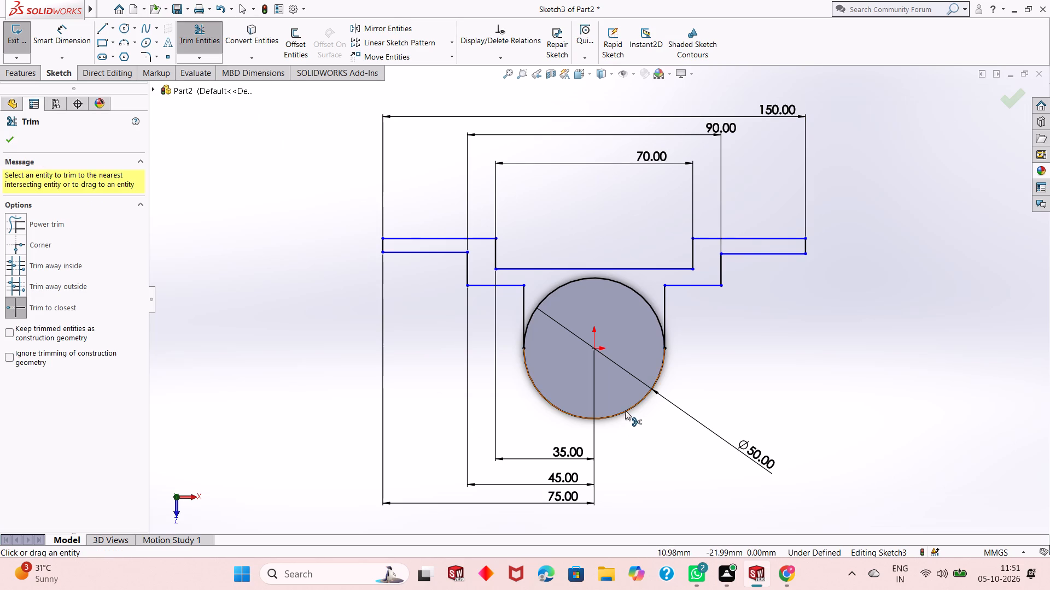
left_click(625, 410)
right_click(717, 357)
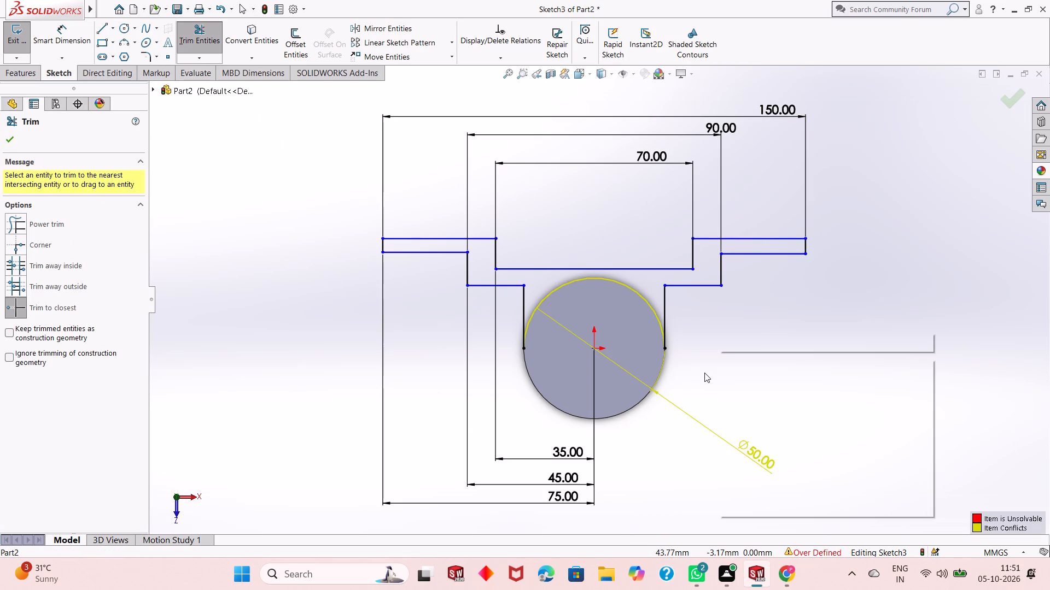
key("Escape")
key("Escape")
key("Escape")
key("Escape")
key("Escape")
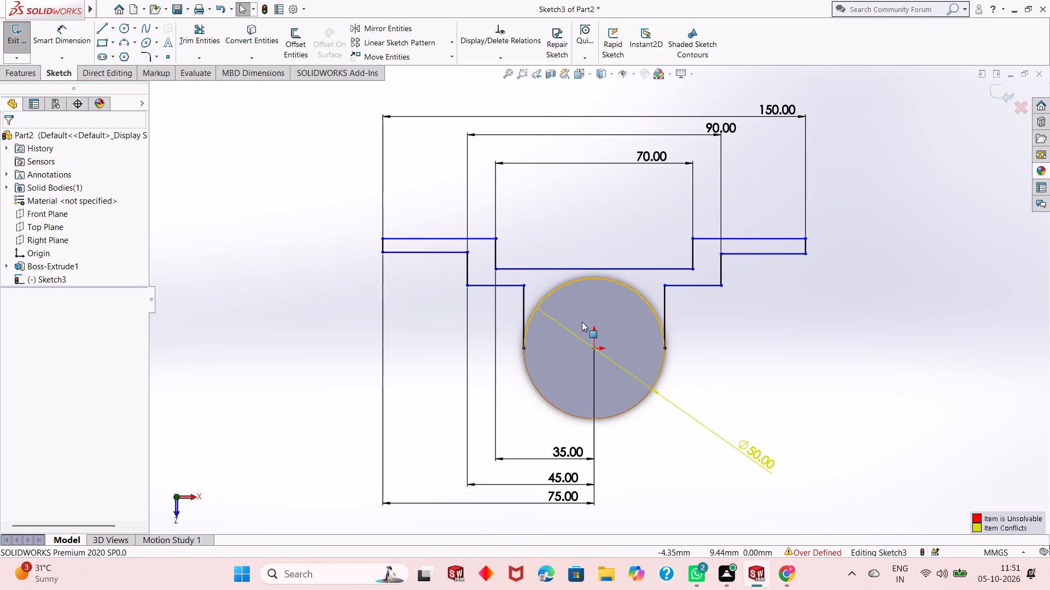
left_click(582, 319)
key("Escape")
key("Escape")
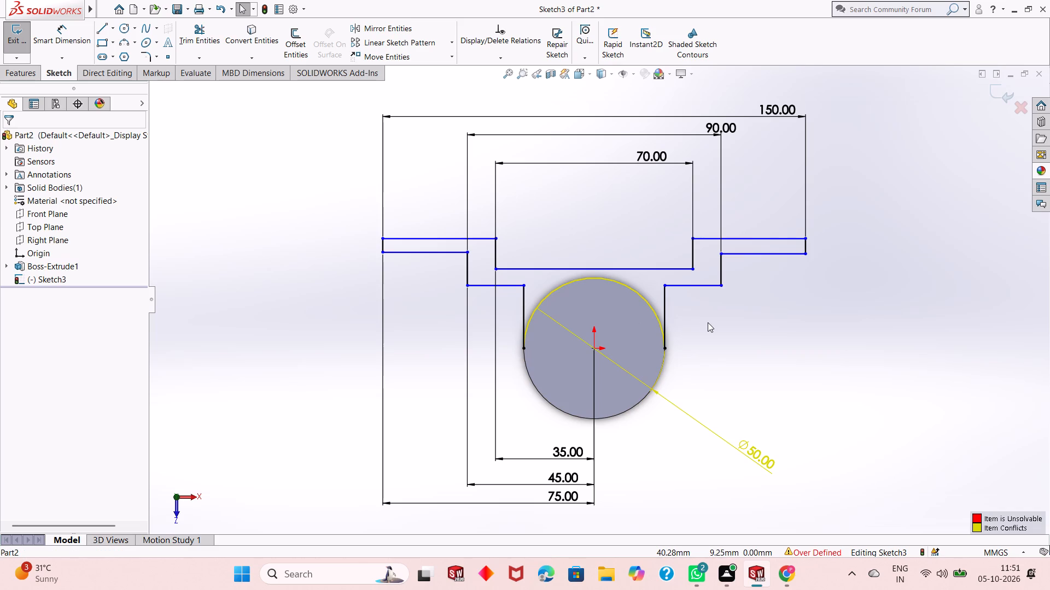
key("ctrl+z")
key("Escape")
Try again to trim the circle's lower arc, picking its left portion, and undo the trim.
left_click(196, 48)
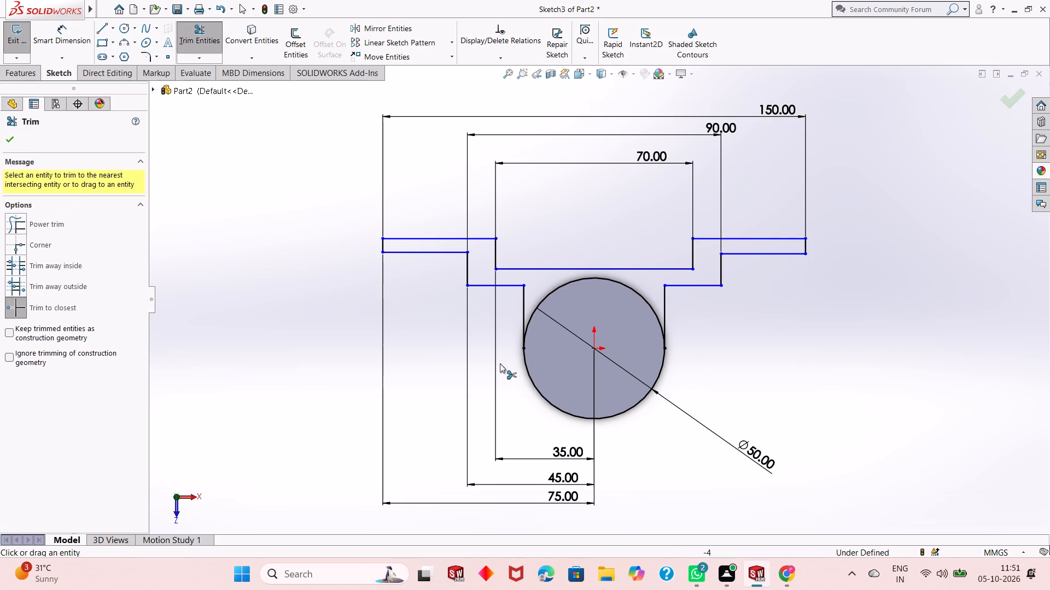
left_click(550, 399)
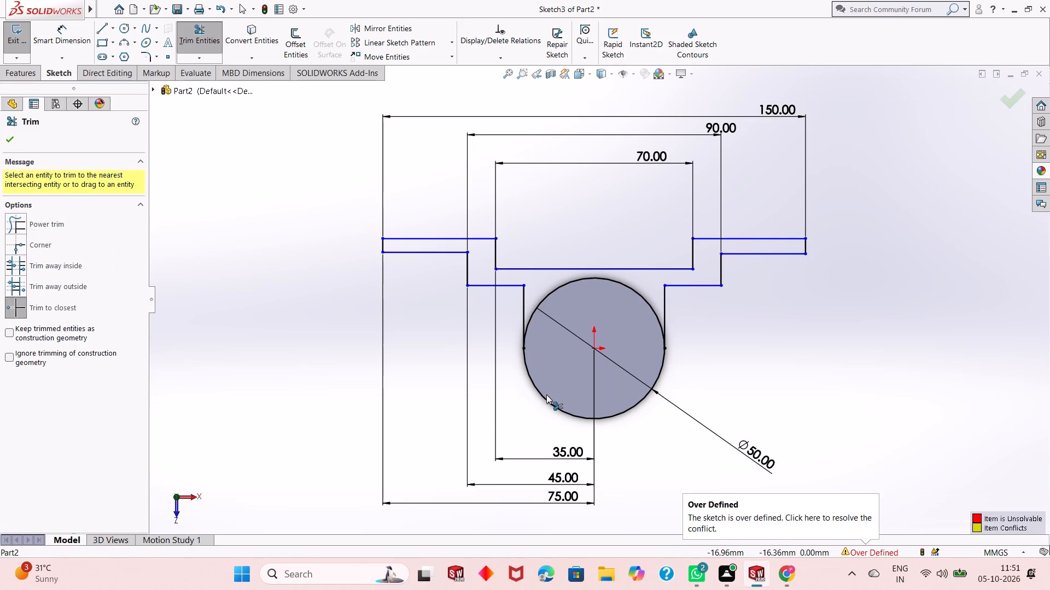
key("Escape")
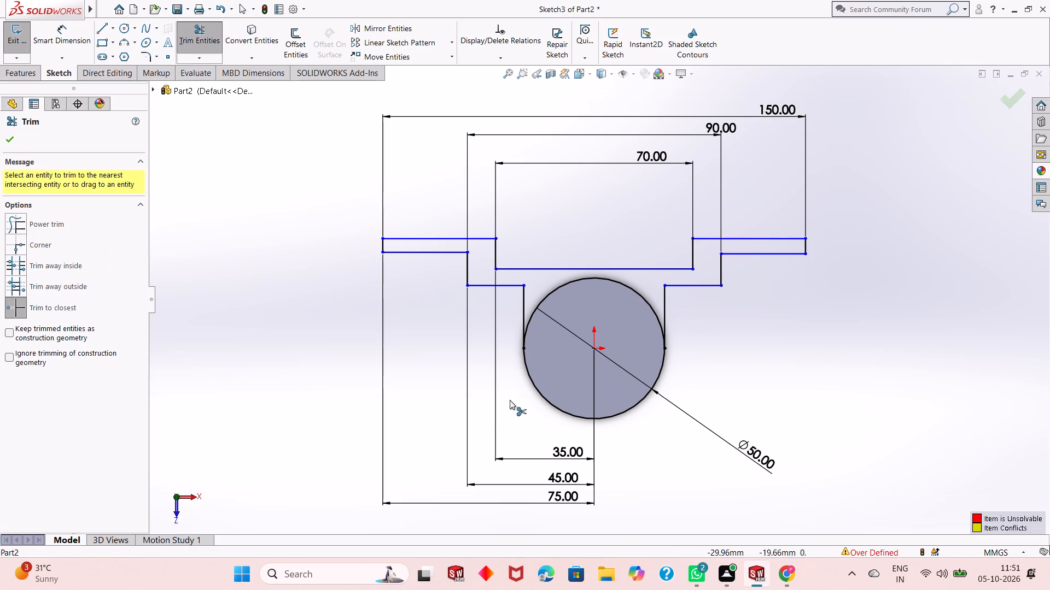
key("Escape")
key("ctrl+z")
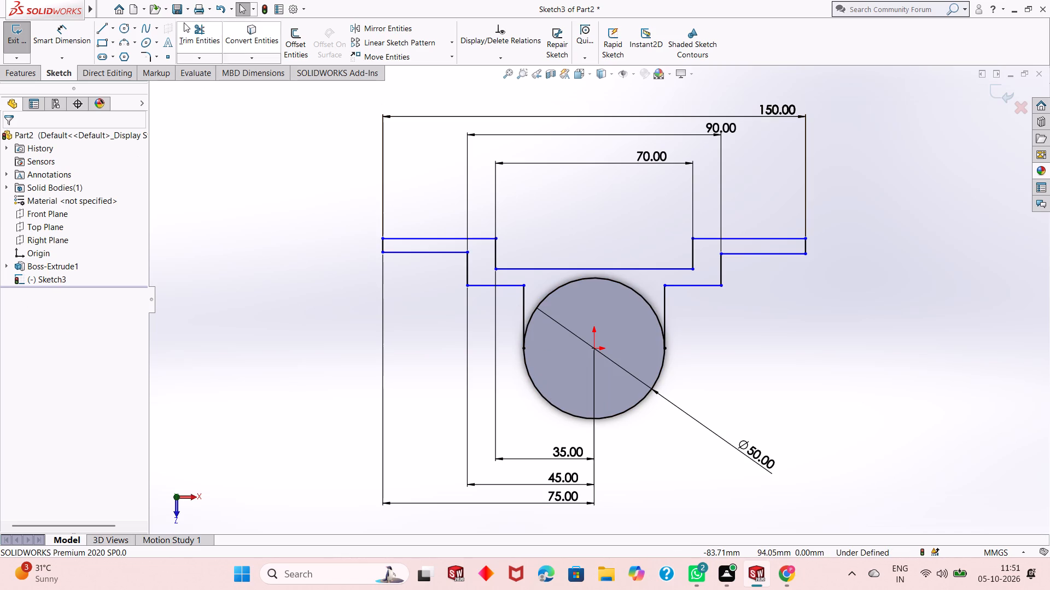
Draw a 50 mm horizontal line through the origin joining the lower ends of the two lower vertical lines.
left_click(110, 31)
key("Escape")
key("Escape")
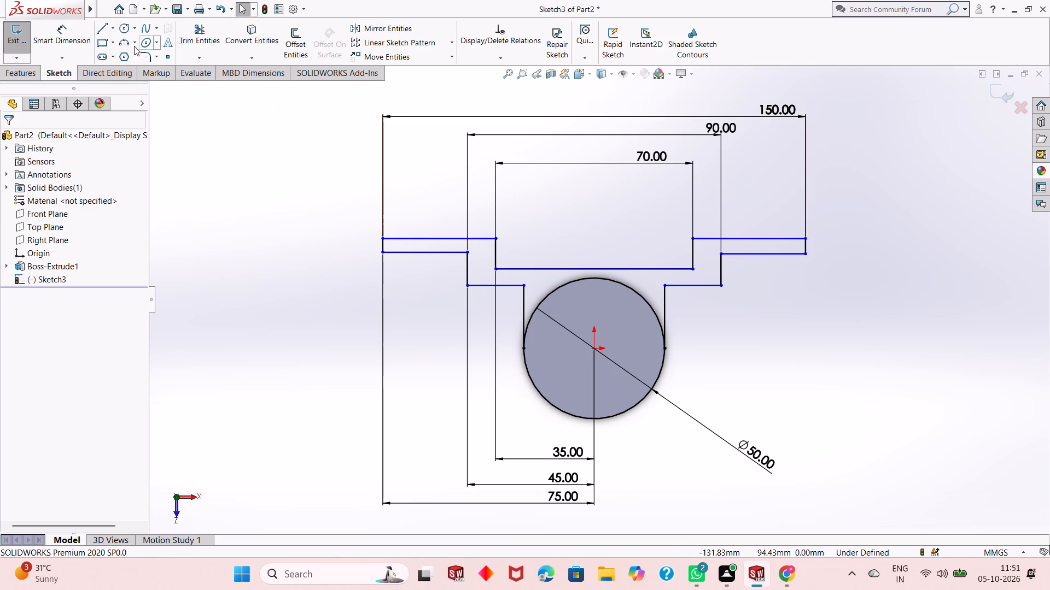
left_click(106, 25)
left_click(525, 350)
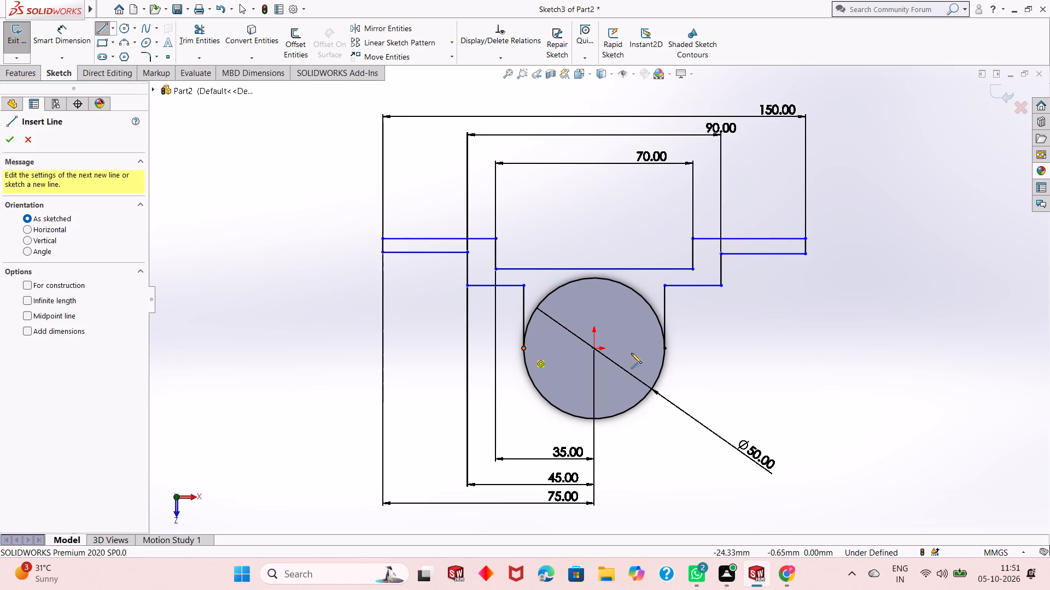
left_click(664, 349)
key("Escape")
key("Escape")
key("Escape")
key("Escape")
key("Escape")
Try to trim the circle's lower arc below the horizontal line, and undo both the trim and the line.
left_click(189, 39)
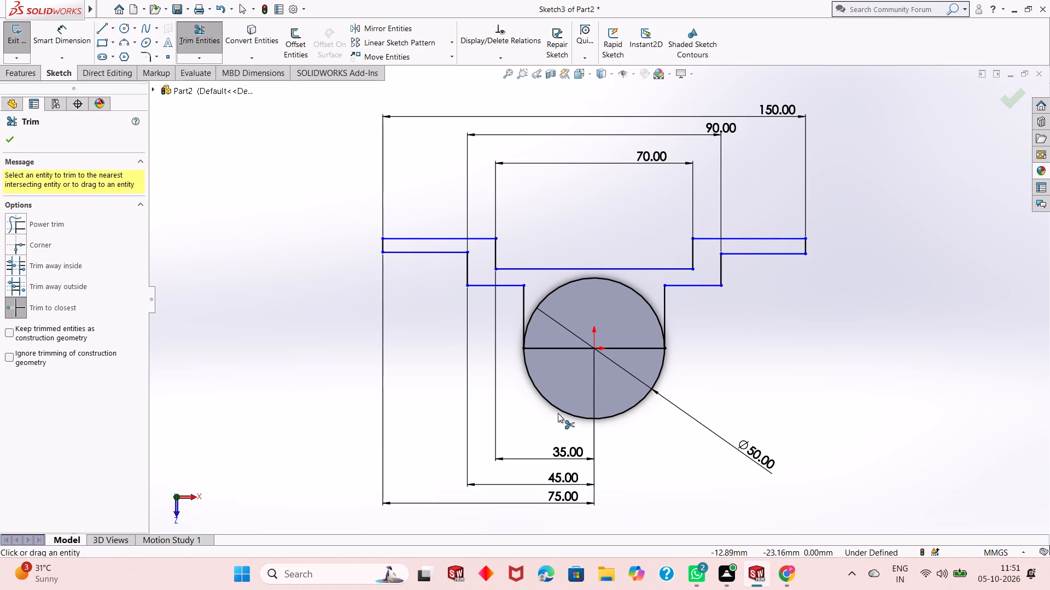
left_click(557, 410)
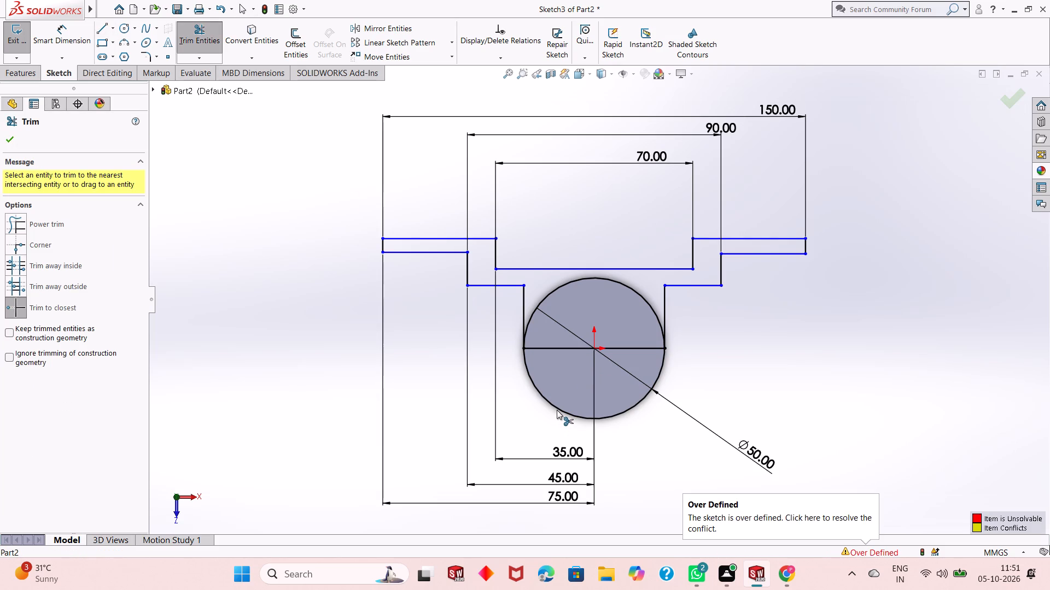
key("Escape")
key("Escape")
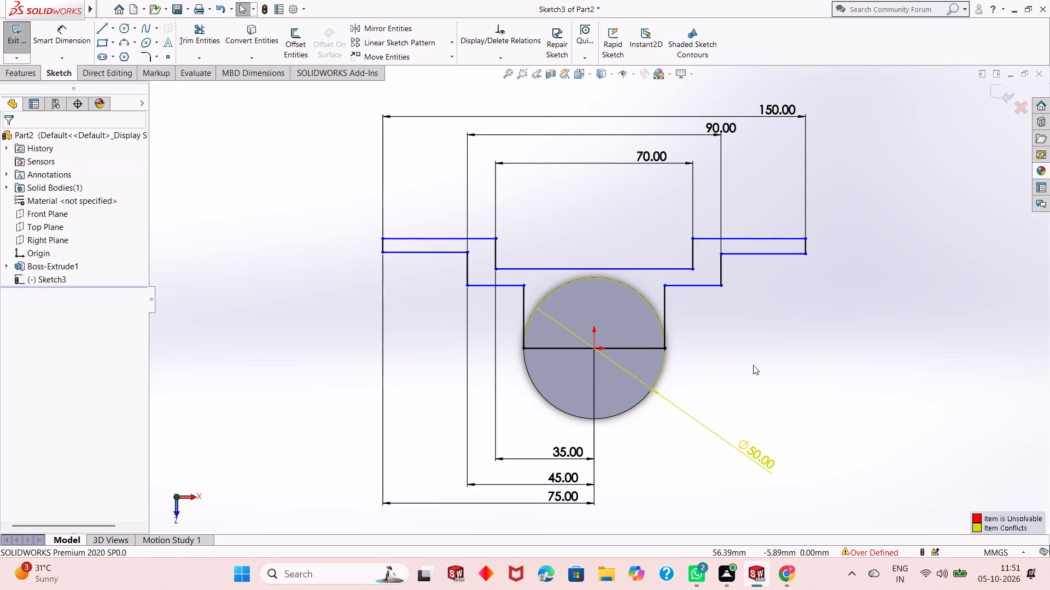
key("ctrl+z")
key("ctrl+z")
Delete the circle's 50 mm diameter dimension.
right_click(765, 458)
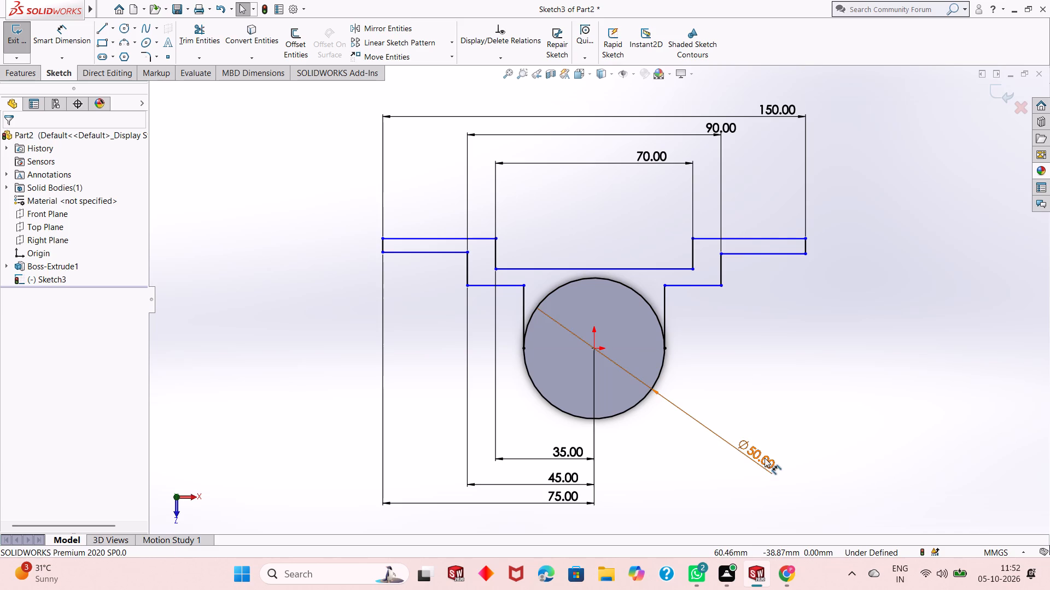
left_click(801, 440)
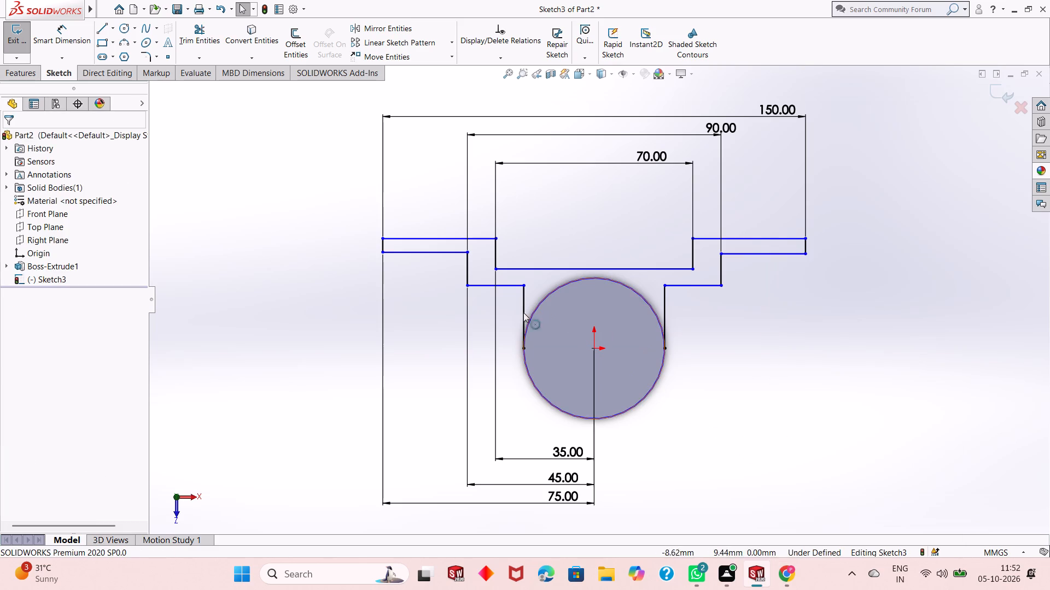
Trim away the lower half of the sketch circle below the ends of the two lower vertical lines.
left_click(194, 41)
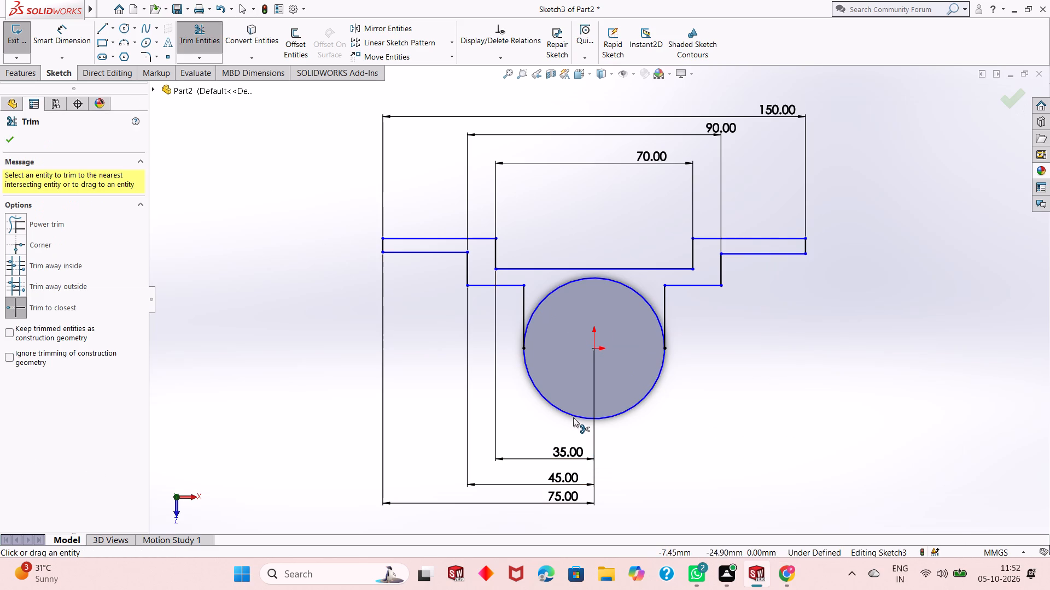
left_click(573, 416)
key("Escape")
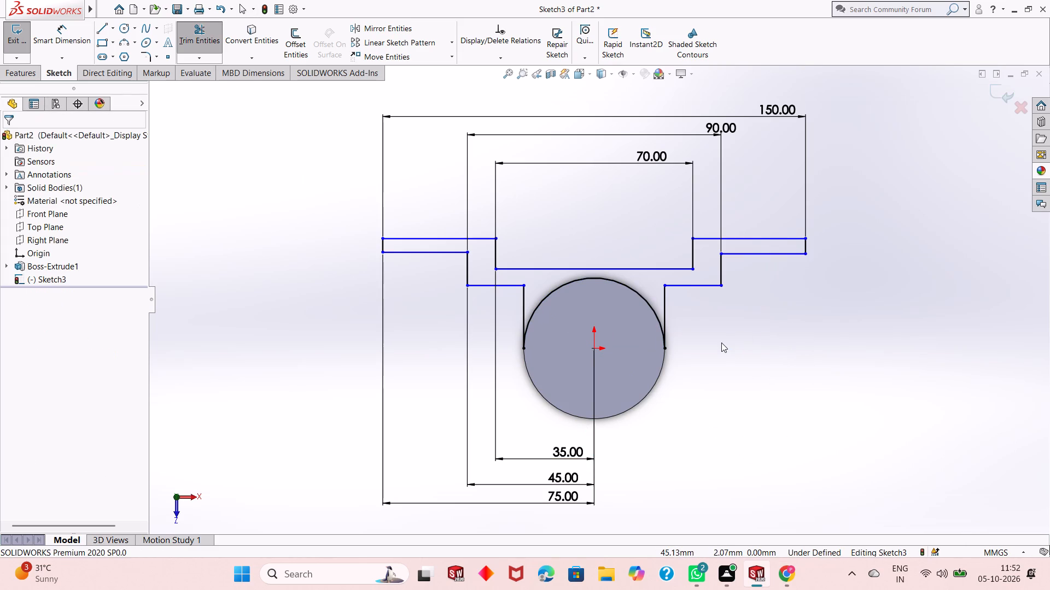
key("Escape")
key("Escape")
key("Escape")
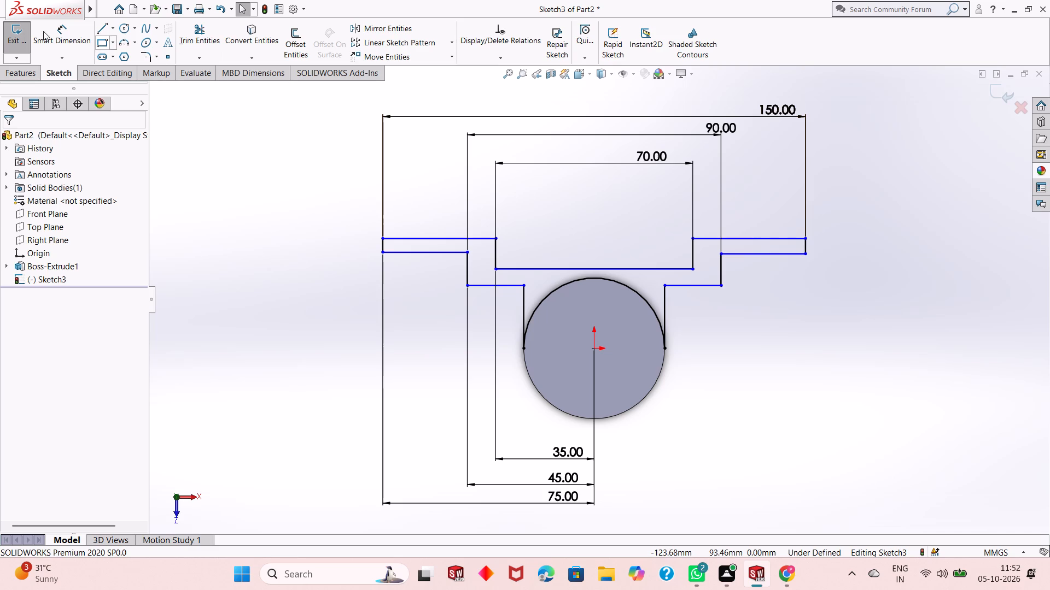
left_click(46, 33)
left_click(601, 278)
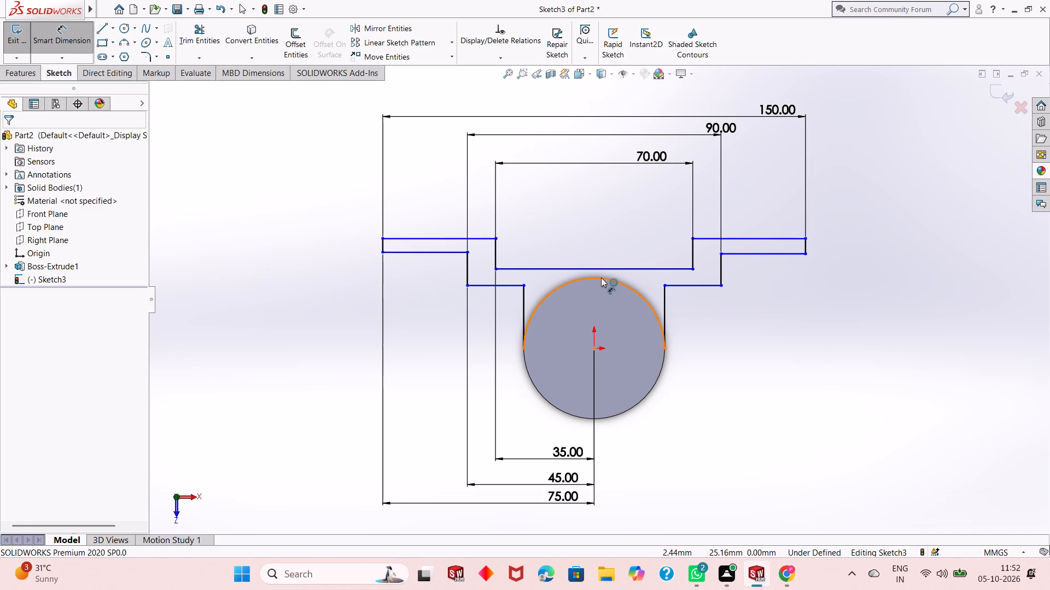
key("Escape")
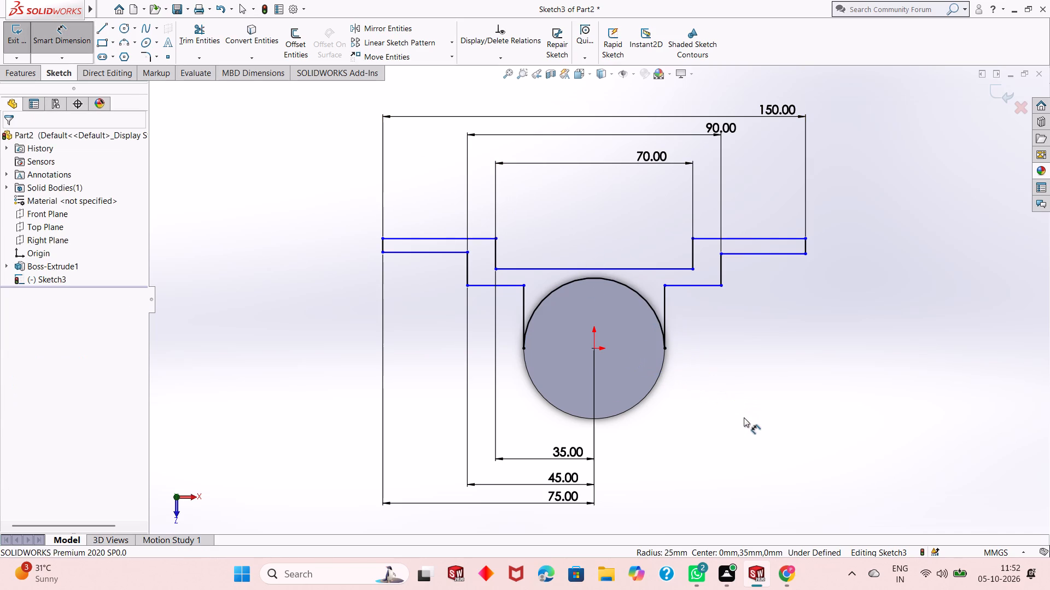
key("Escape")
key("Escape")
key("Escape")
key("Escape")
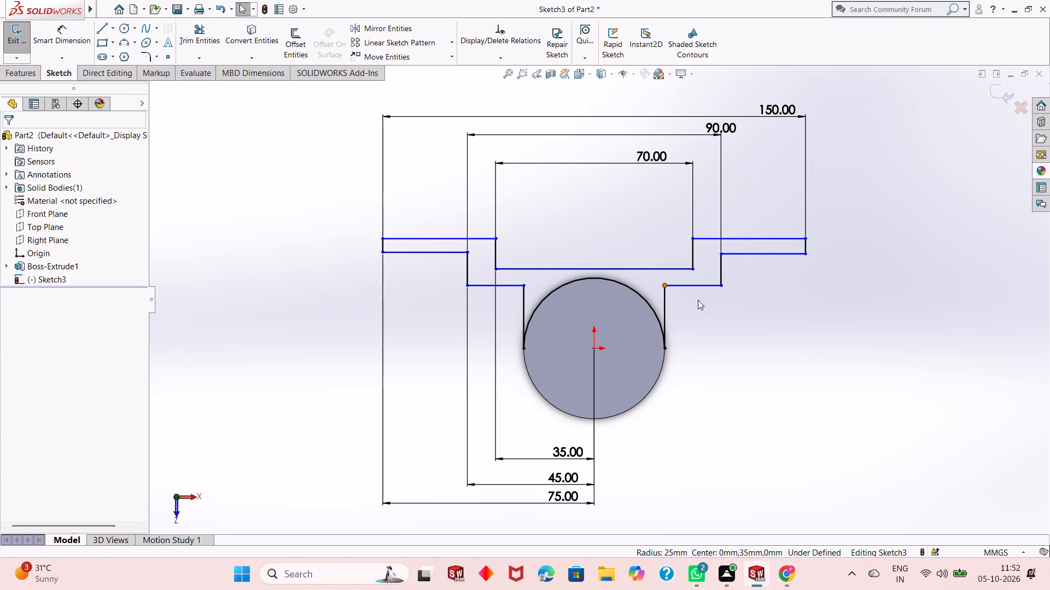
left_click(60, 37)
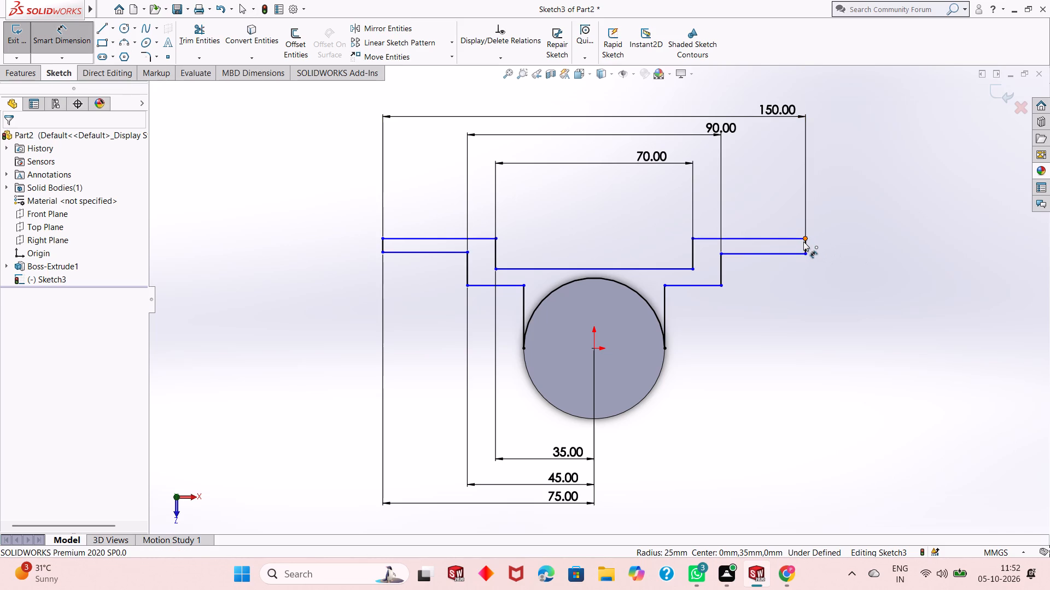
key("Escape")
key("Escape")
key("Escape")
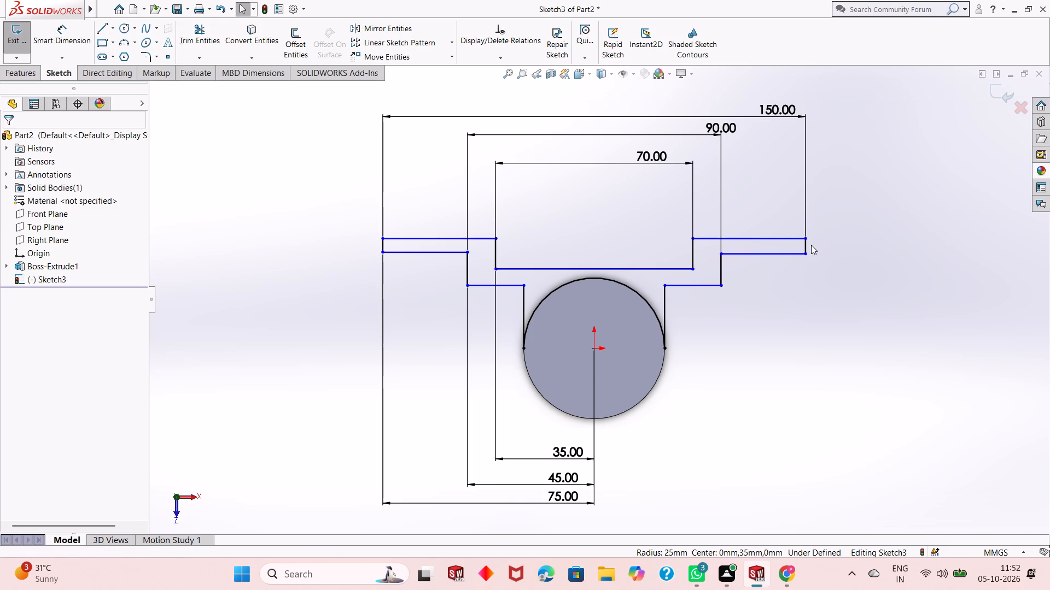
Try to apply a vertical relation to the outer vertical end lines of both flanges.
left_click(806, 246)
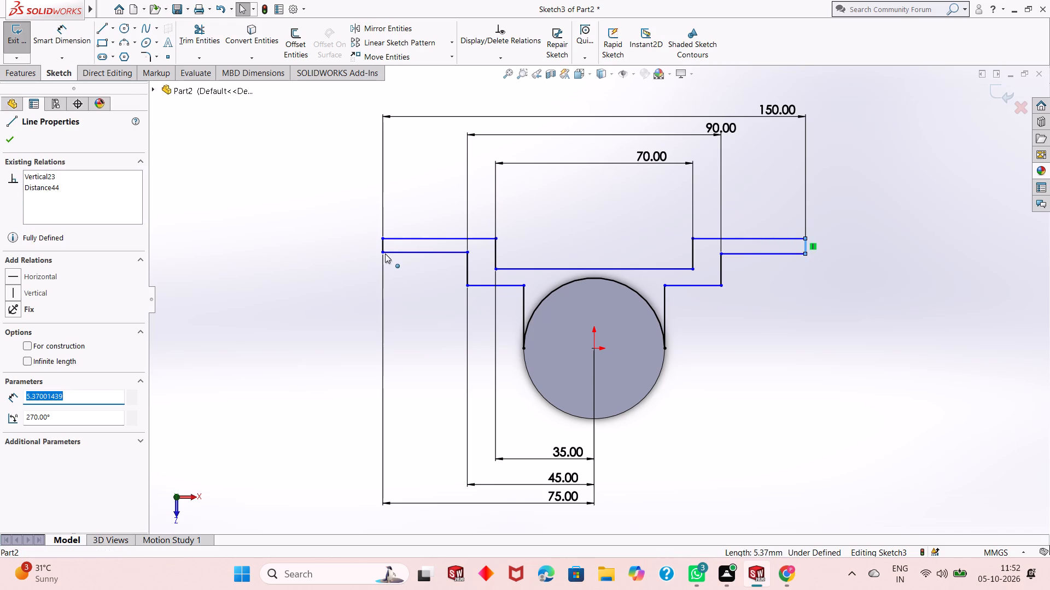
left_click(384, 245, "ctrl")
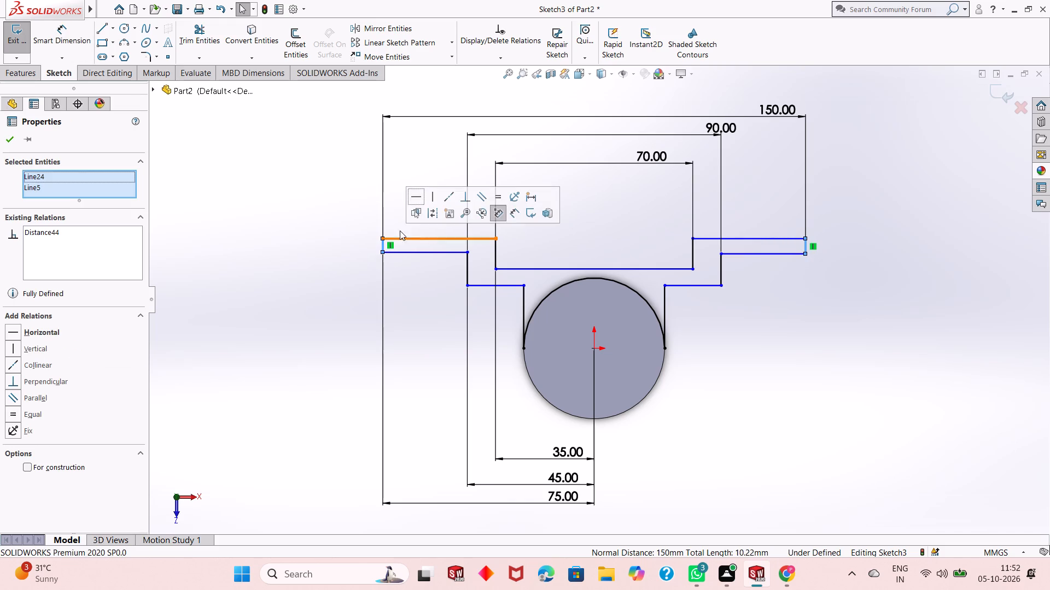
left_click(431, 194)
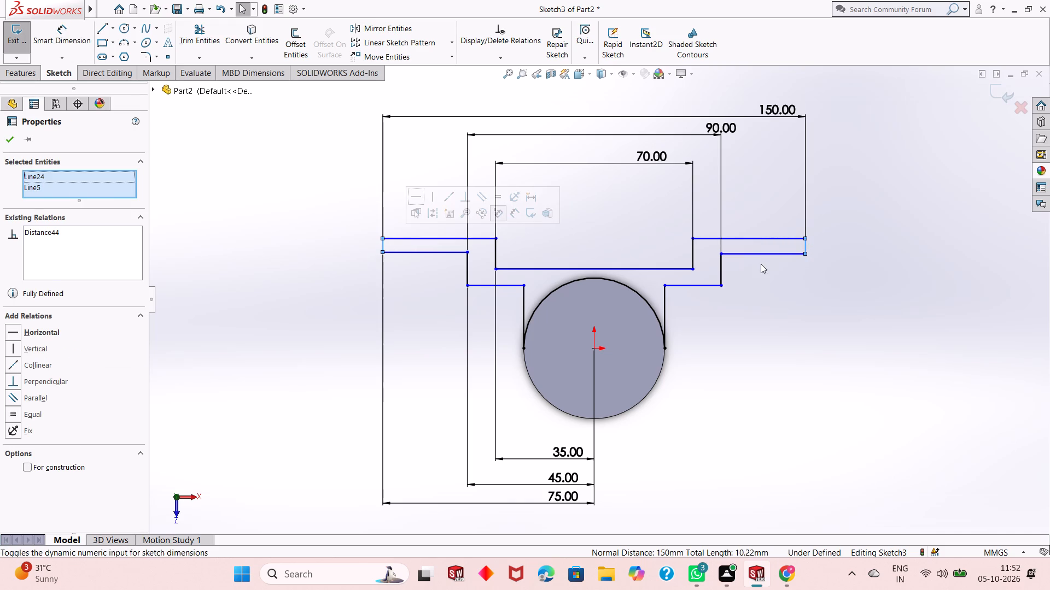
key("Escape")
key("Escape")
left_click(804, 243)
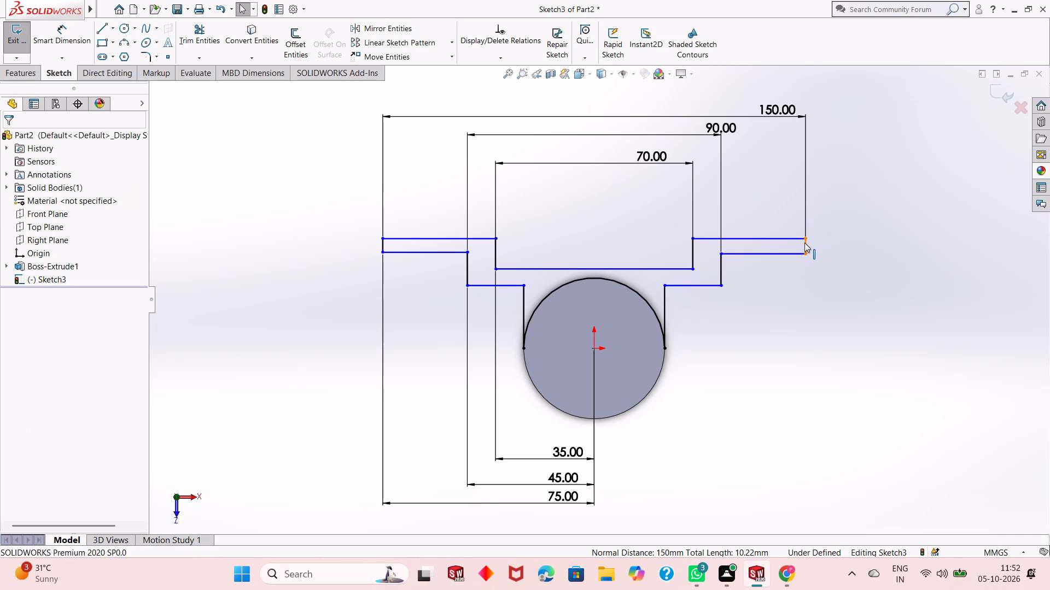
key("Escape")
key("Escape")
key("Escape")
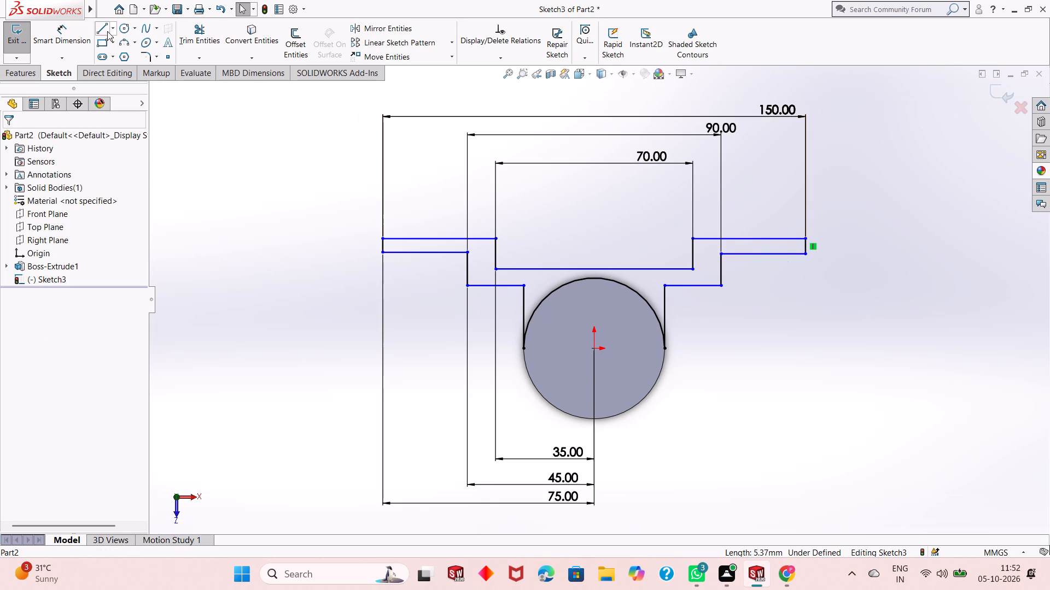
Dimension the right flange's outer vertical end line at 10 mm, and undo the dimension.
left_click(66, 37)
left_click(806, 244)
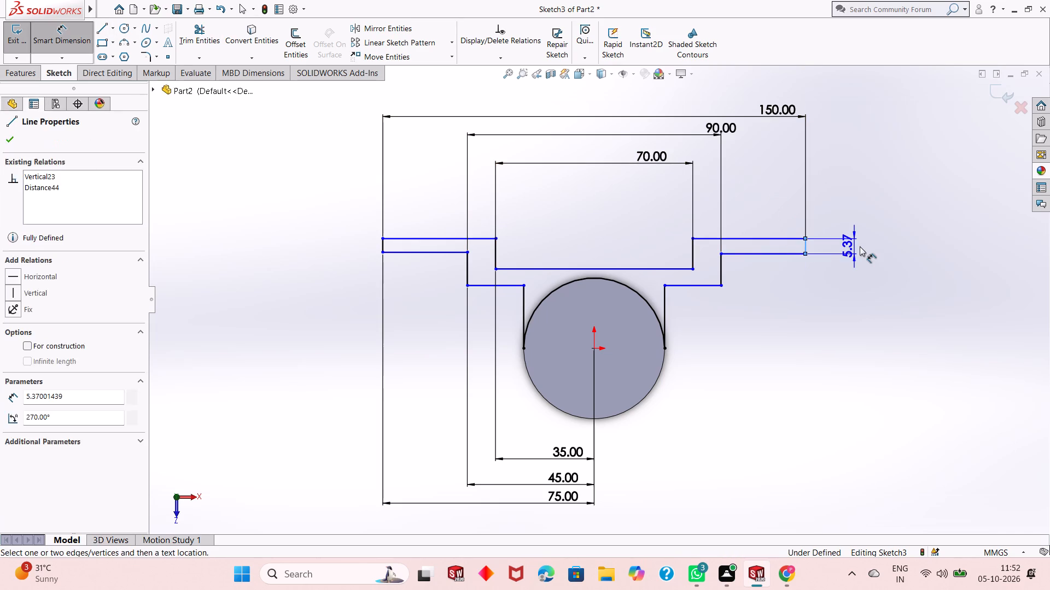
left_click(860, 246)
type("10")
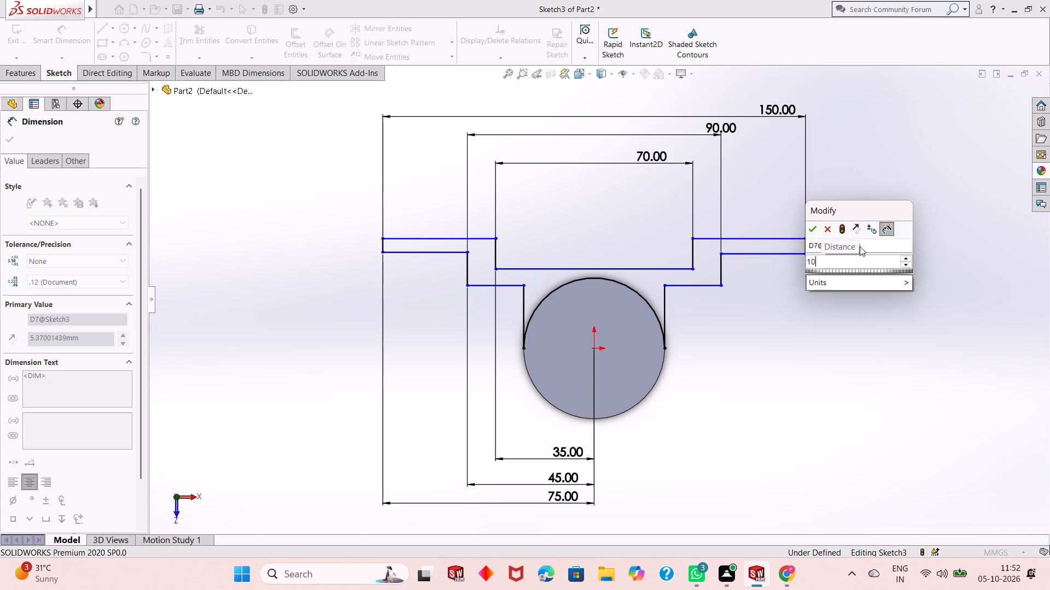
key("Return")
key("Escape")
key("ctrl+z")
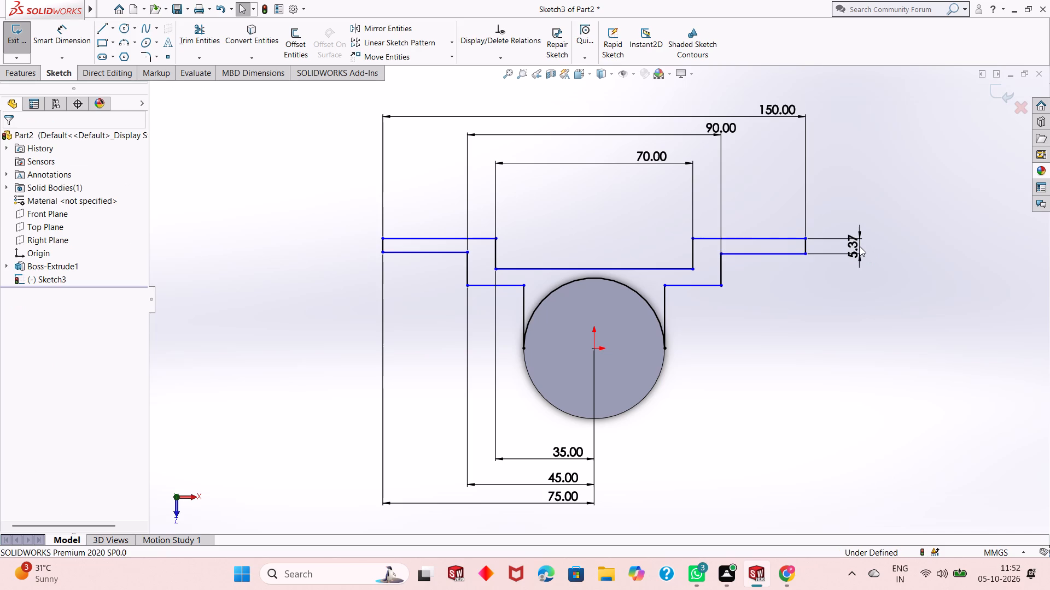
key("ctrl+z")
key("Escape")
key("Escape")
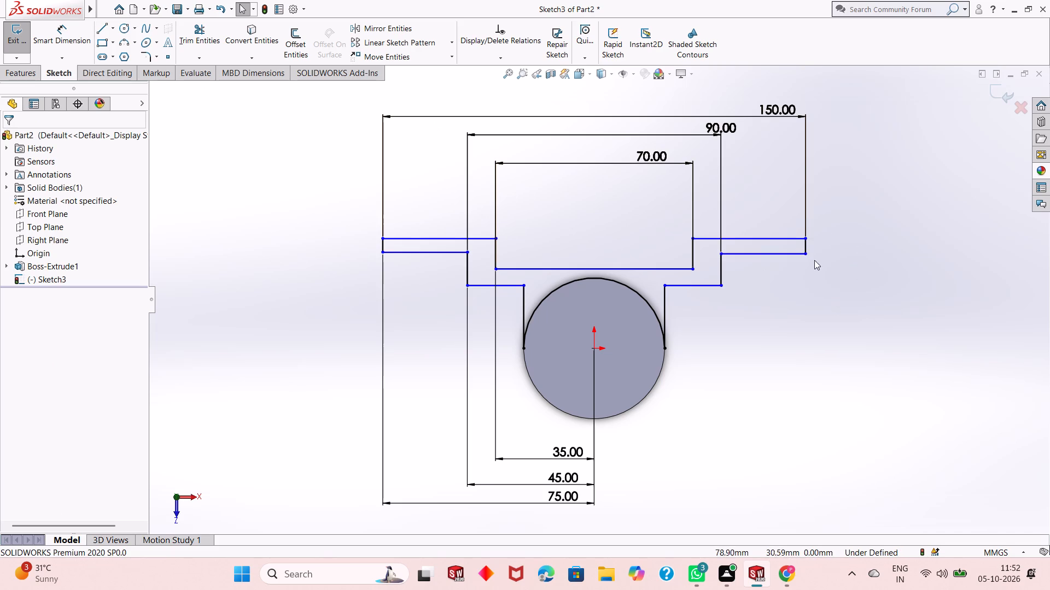
Make the outer vertical end lines of the left and right flanges equal in length.
left_click(804, 244)
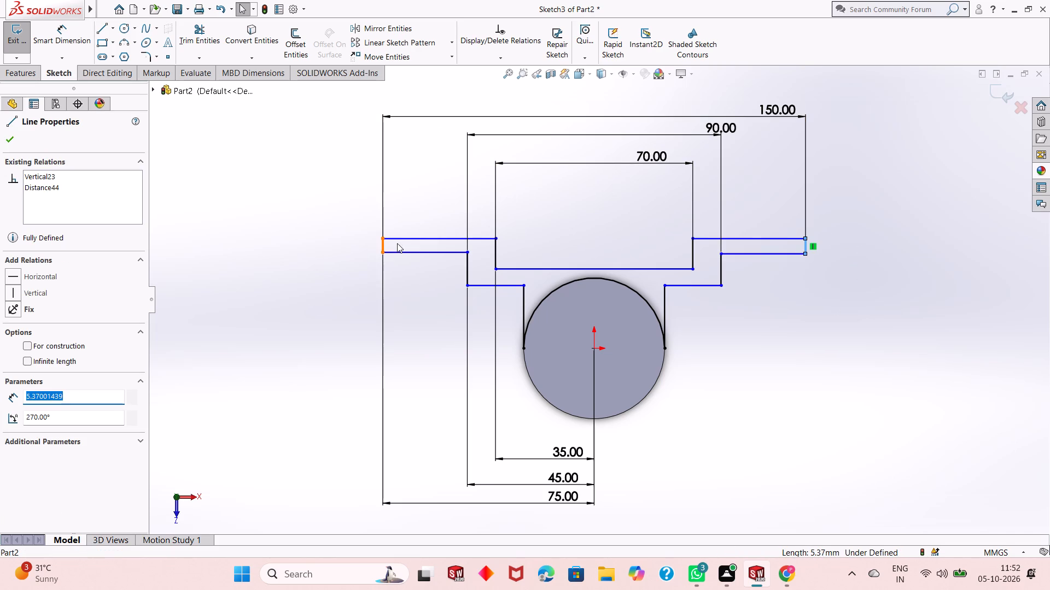
left_click(383, 244, "ctrl")
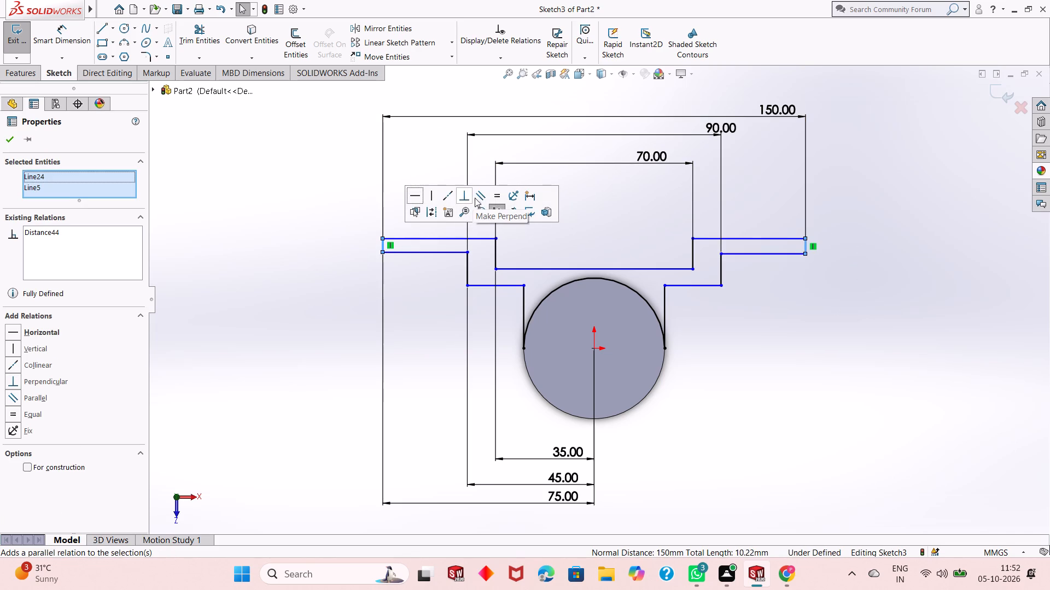
left_click(492, 193)
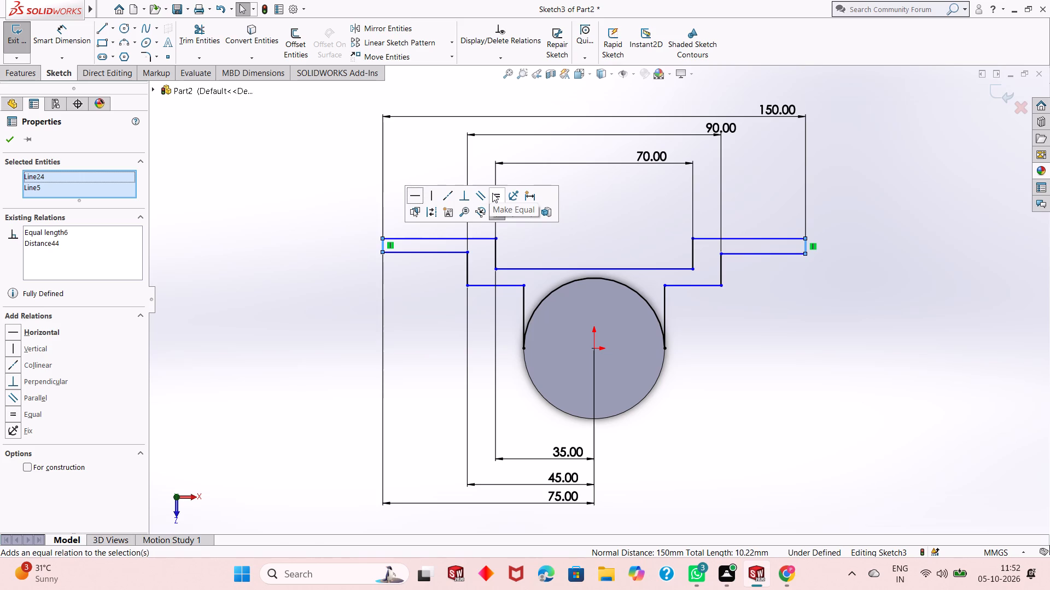
left_click(9, 135)
Dimension the right flange's outer vertical end line at 10 mm.
left_click(44, 32)
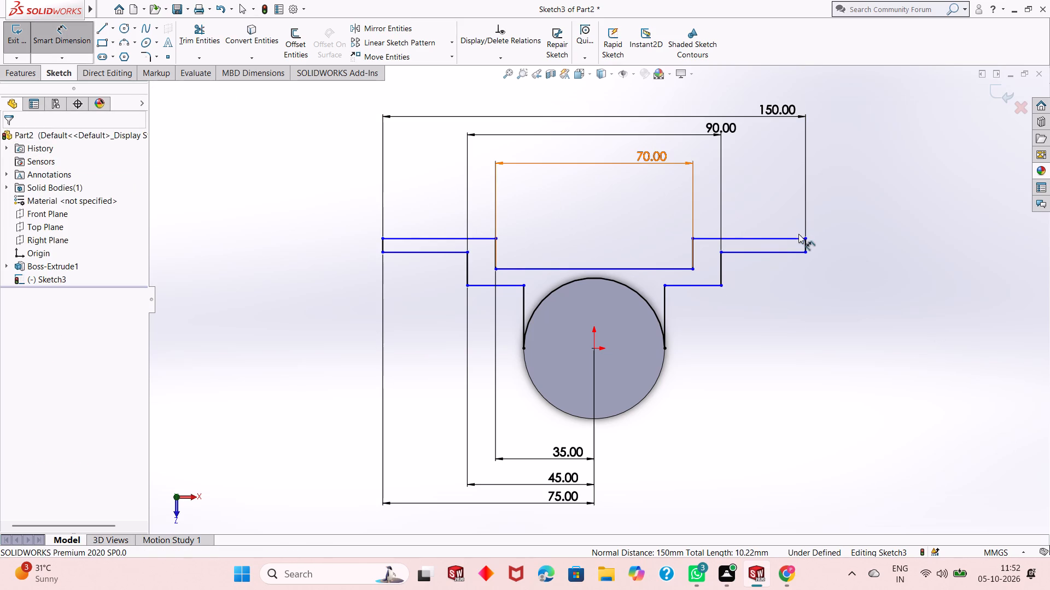
left_click(805, 243)
left_click(859, 249)
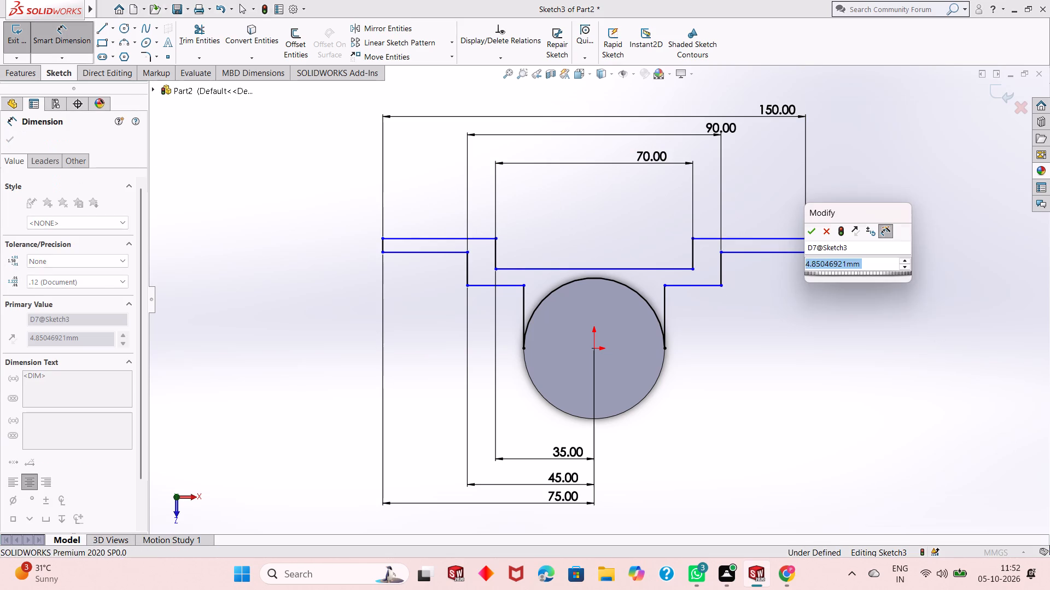
type("10")
key("Return")
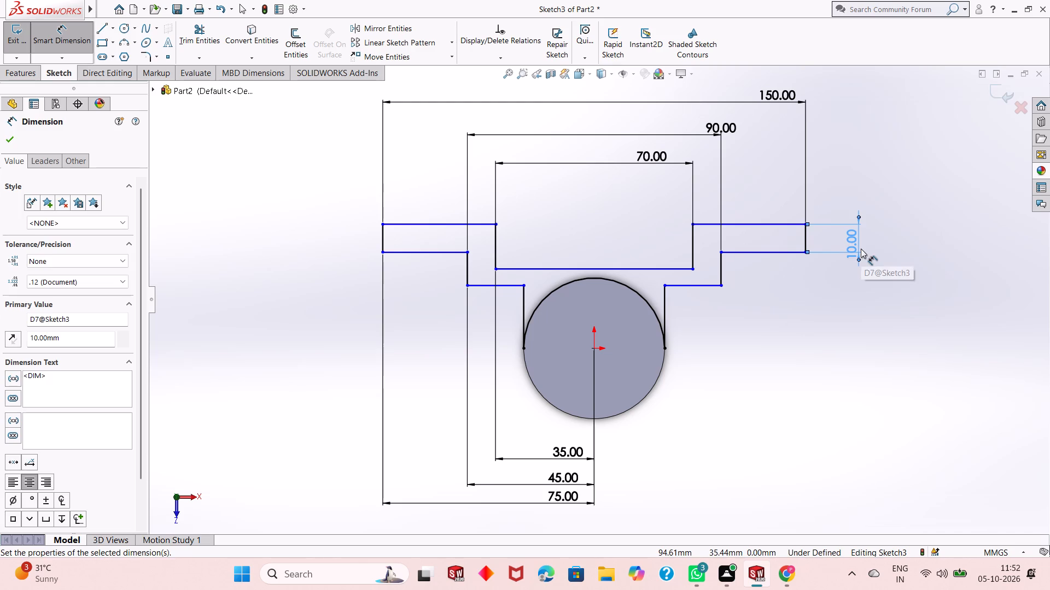
key("Escape")
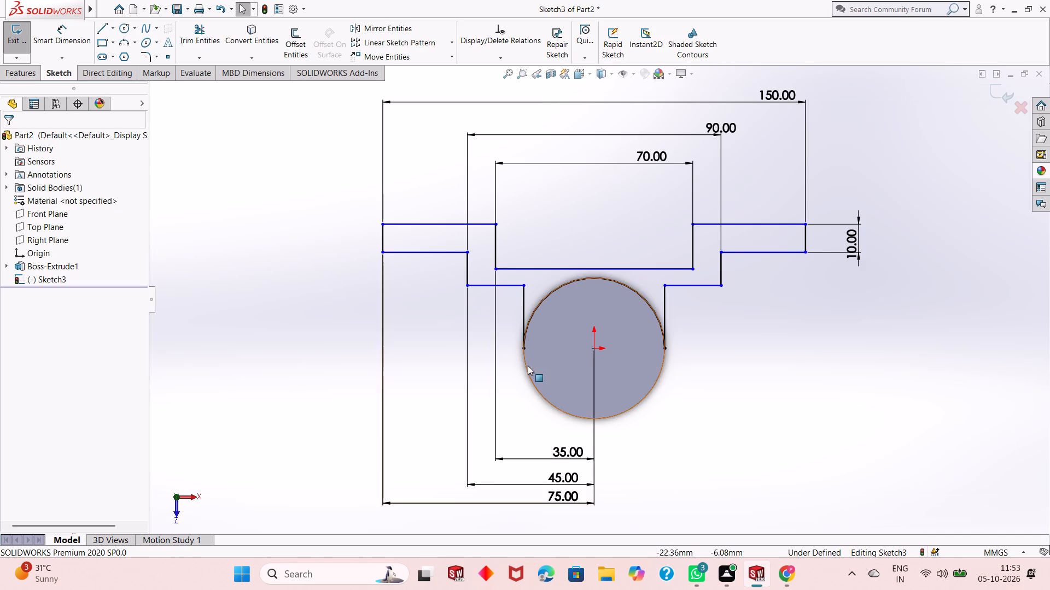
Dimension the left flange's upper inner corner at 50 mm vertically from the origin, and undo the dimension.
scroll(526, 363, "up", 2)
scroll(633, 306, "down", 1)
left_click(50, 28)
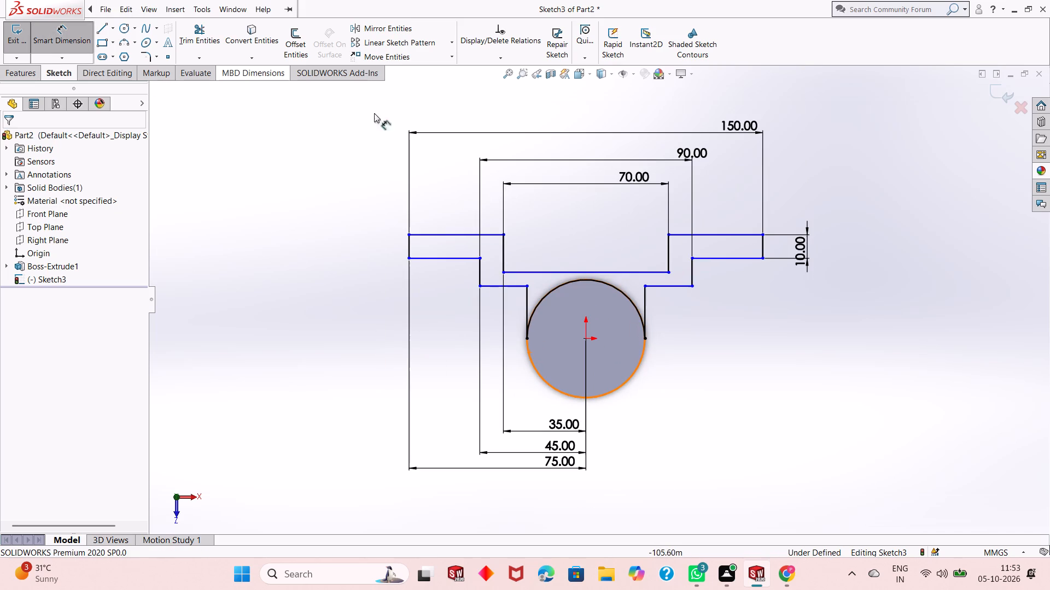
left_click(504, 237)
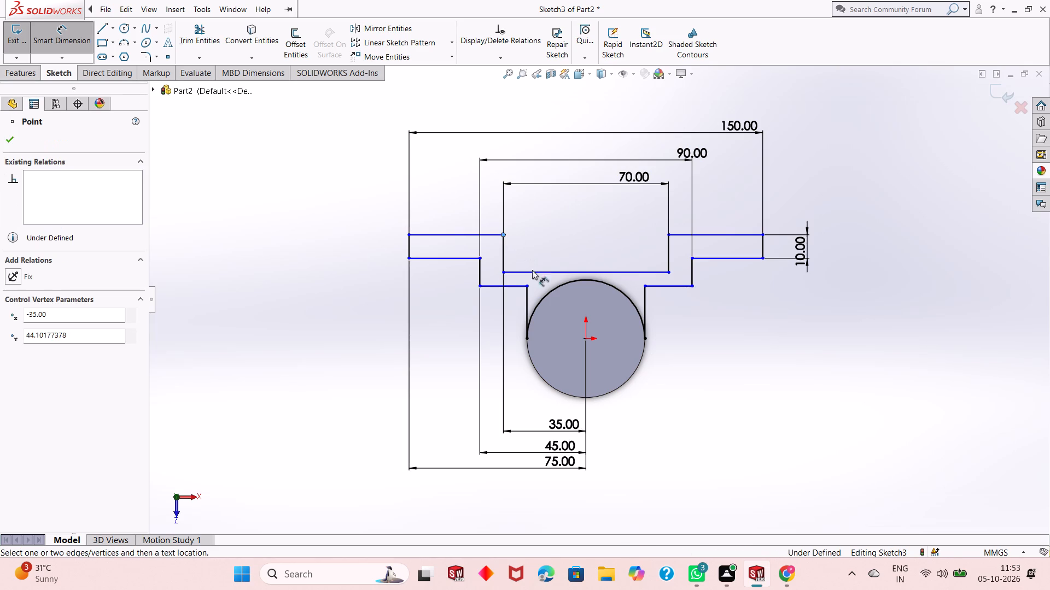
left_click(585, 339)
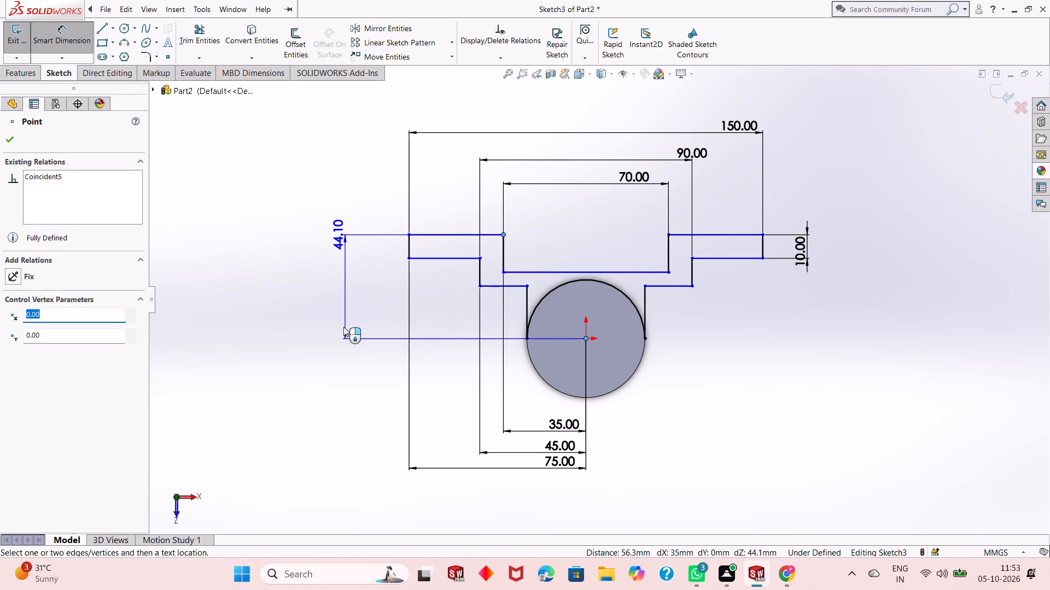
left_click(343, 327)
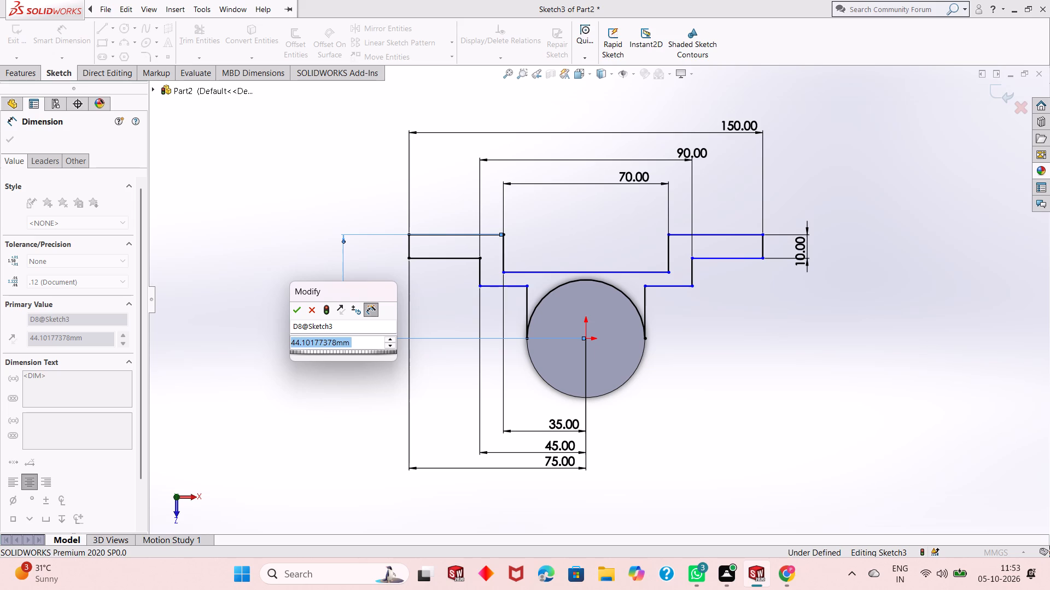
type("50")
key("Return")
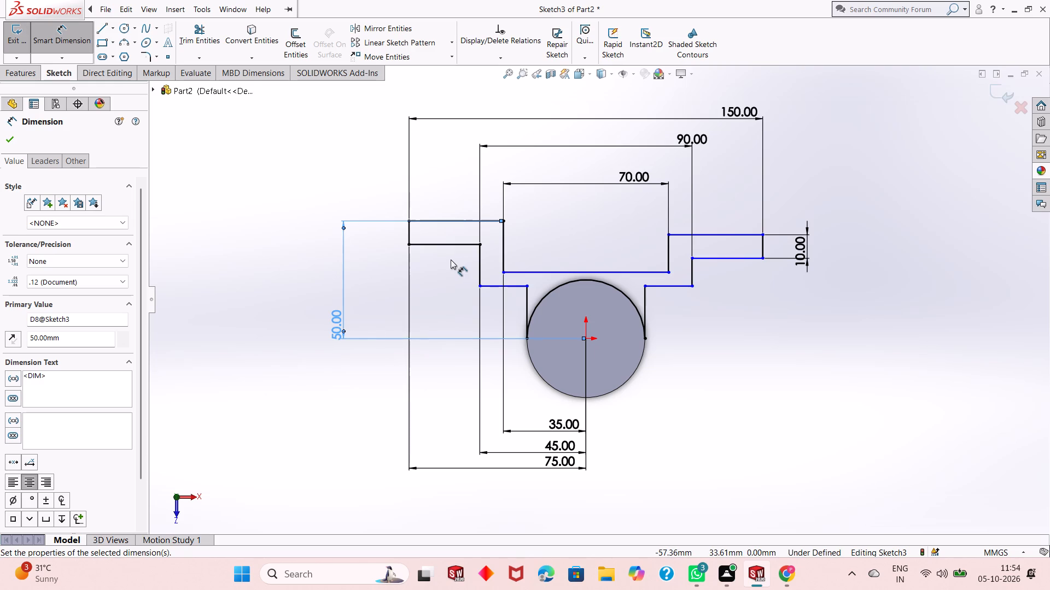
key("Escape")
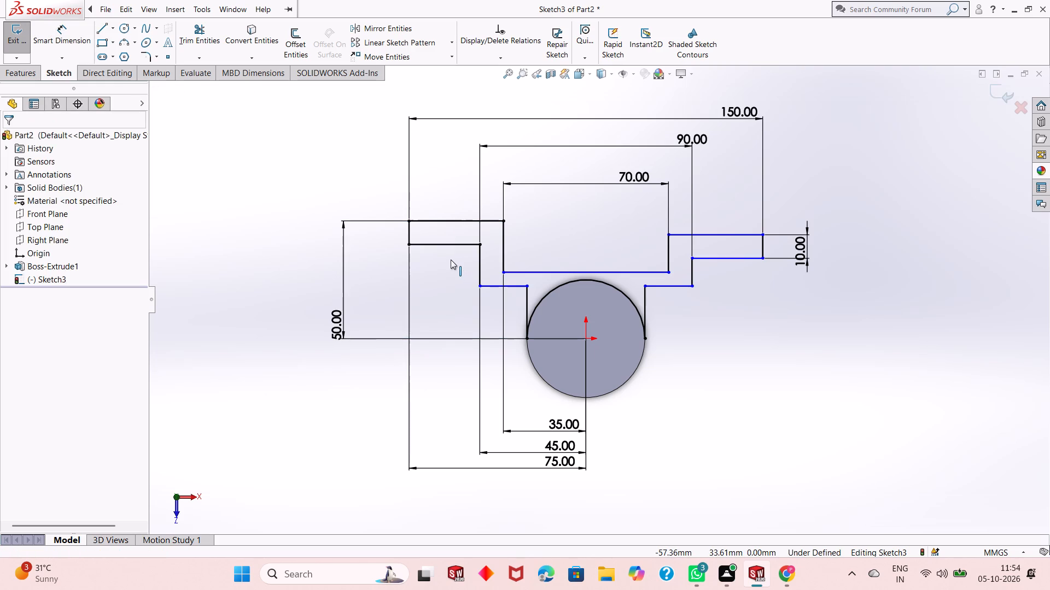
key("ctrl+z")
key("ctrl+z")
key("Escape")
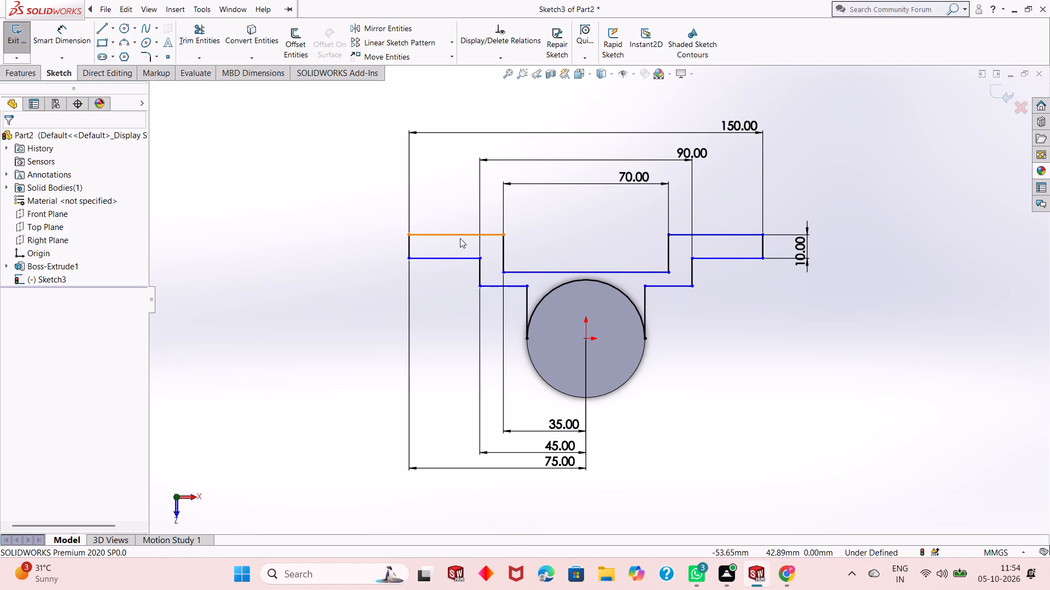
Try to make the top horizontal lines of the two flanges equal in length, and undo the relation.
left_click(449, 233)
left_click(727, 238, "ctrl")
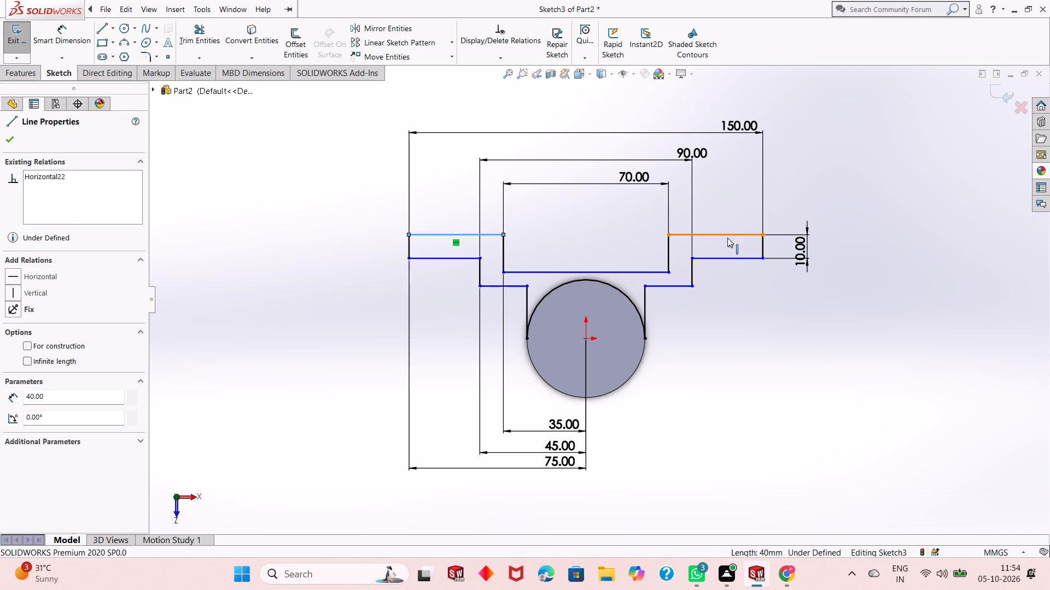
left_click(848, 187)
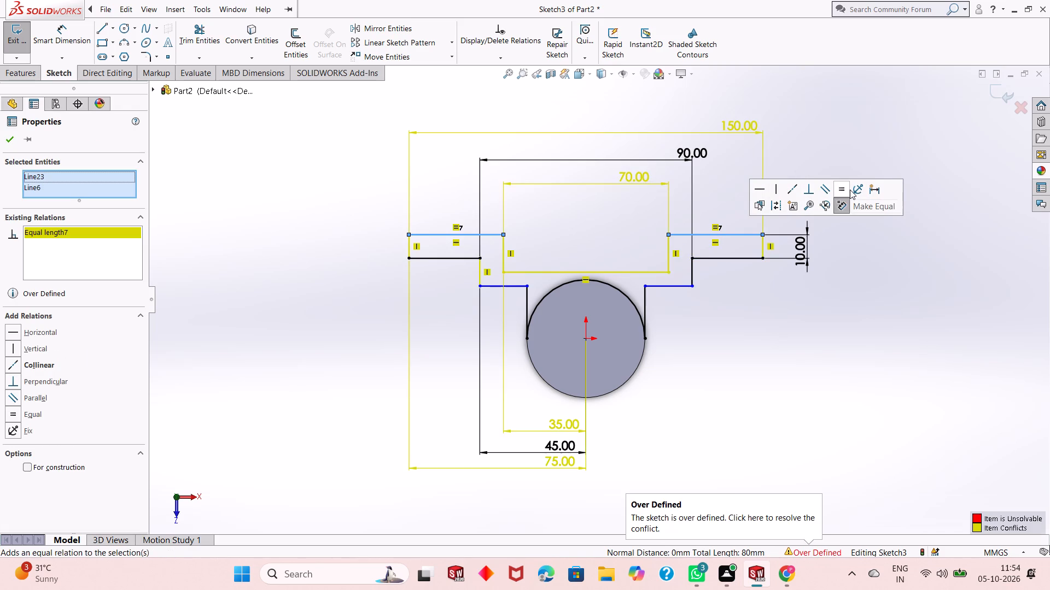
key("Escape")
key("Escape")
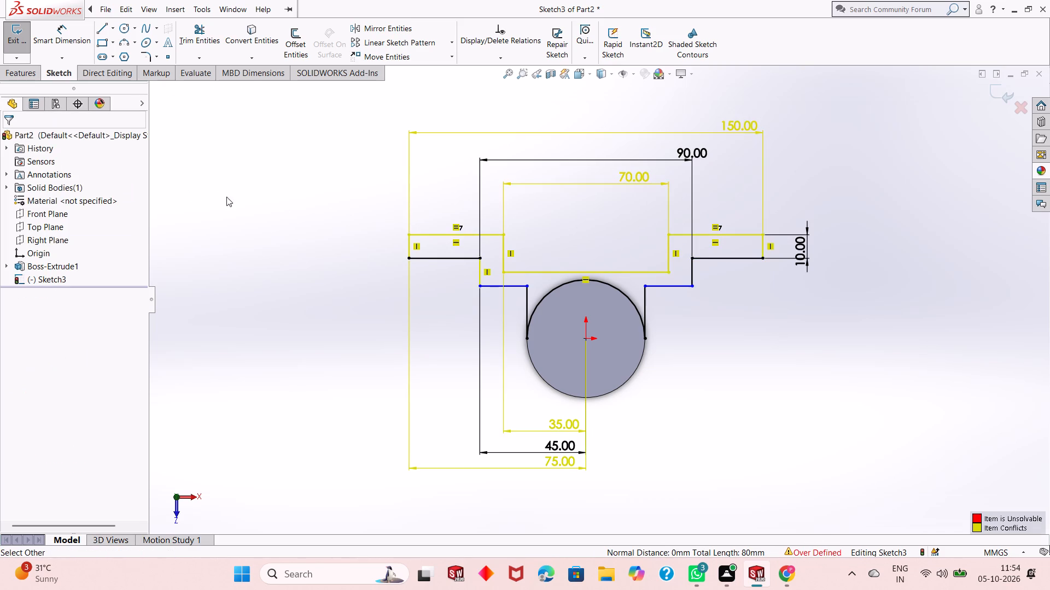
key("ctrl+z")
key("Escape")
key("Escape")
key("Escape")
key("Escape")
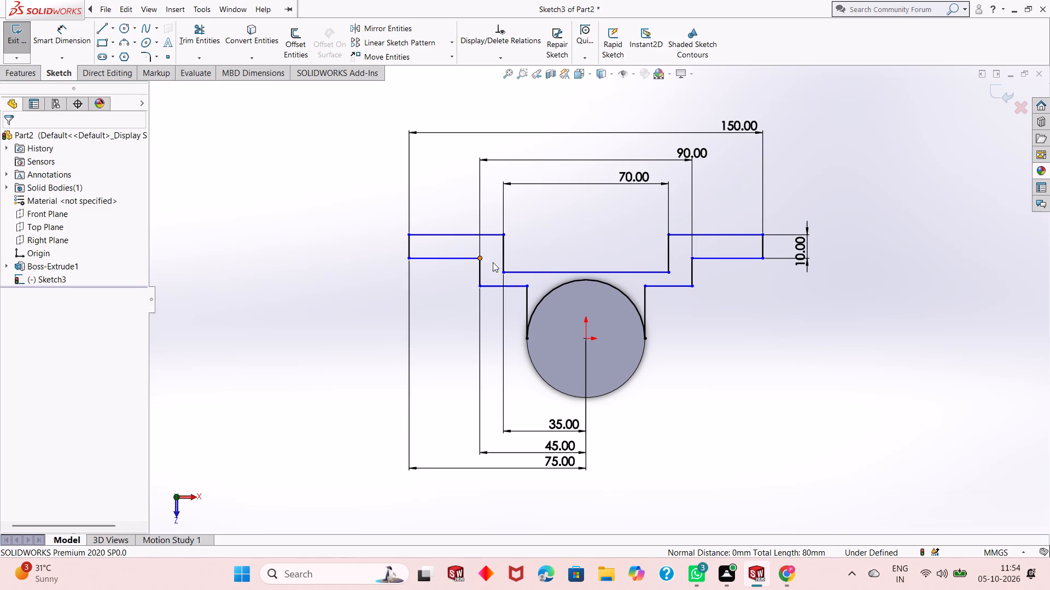
Dimension the left flange's upper outer corner at 50 mm vertically from the origin.
key("Escape")
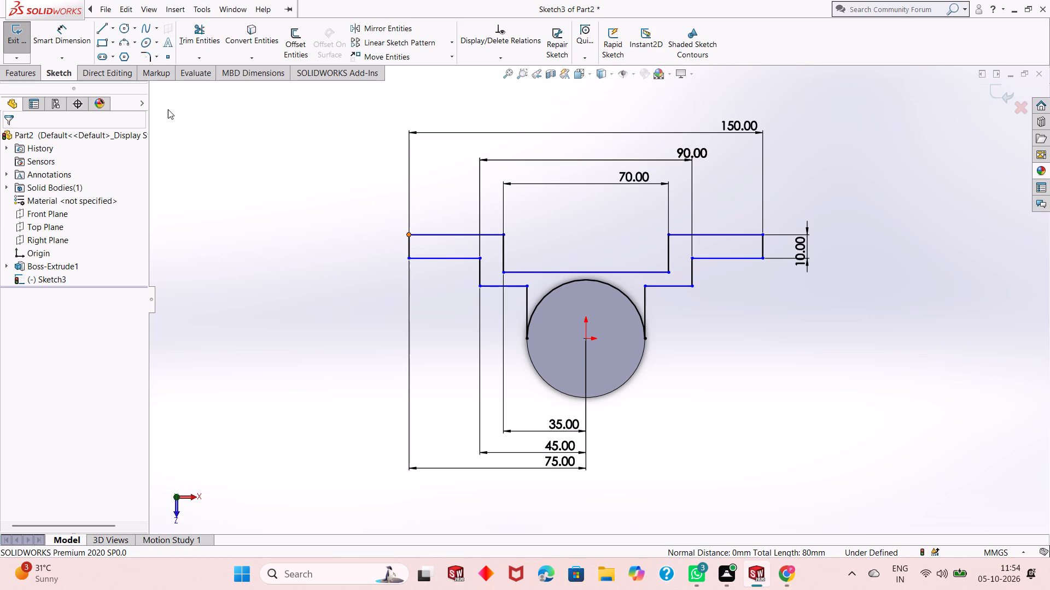
left_click(71, 37)
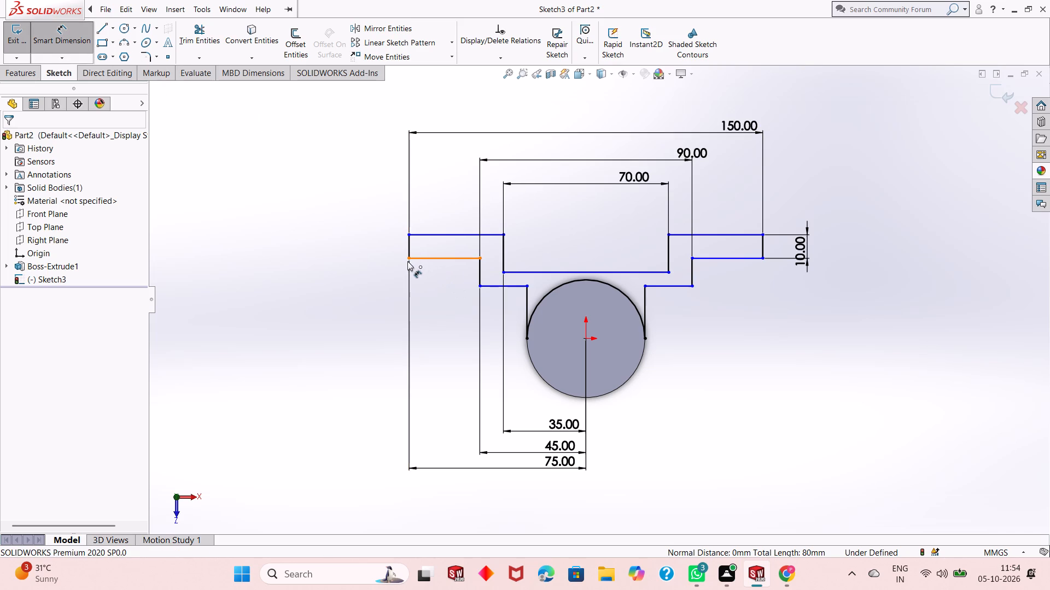
left_click(409, 234)
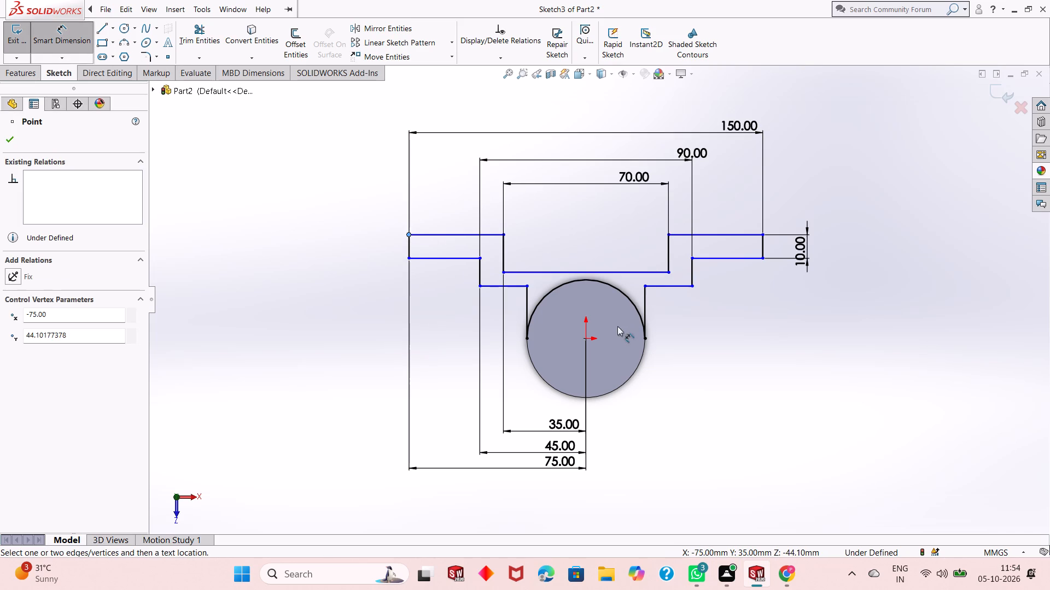
left_click(585, 338)
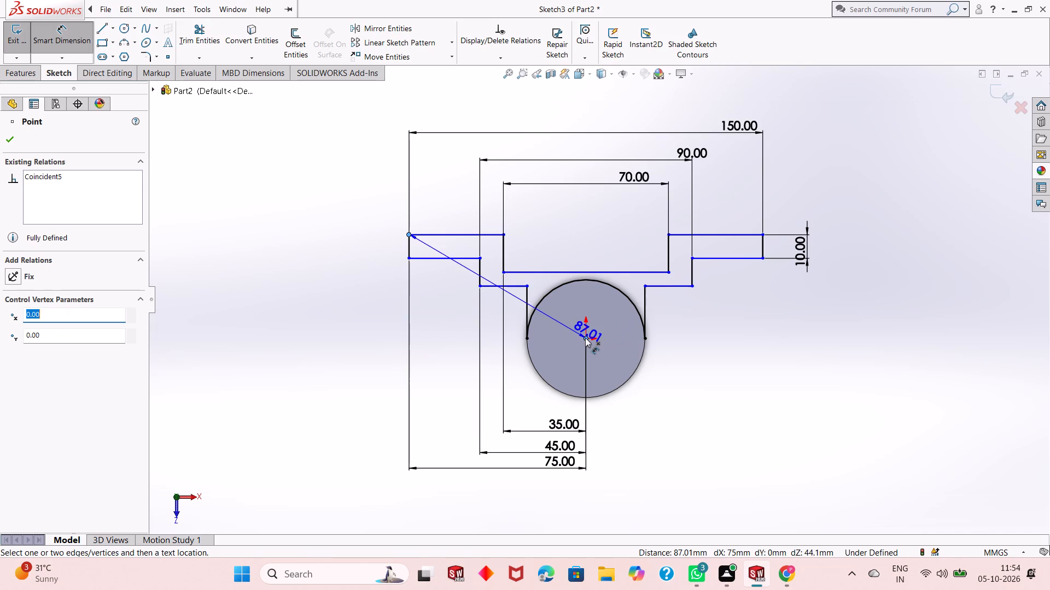
left_click(284, 263)
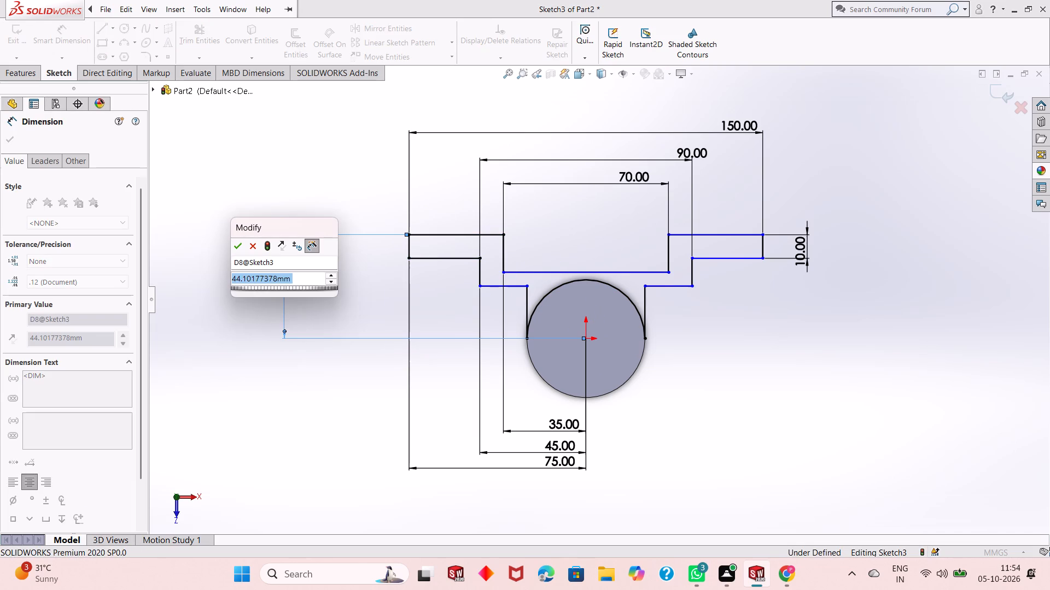
type("50")
key("Return")
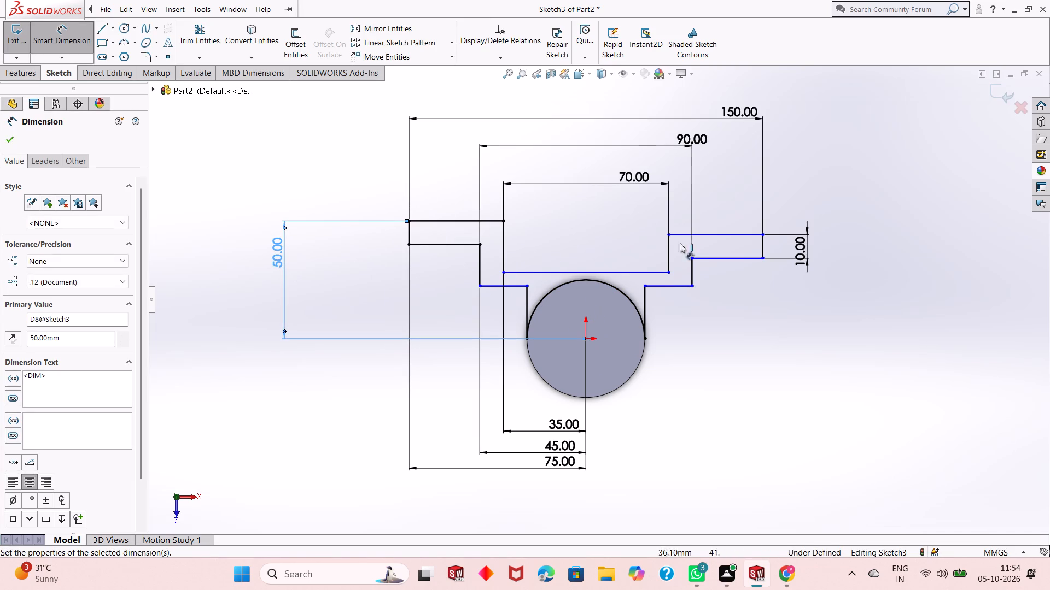
Dimension the right flange's upper outer corner at 50 mm vertically from the origin.
left_click(762, 237)
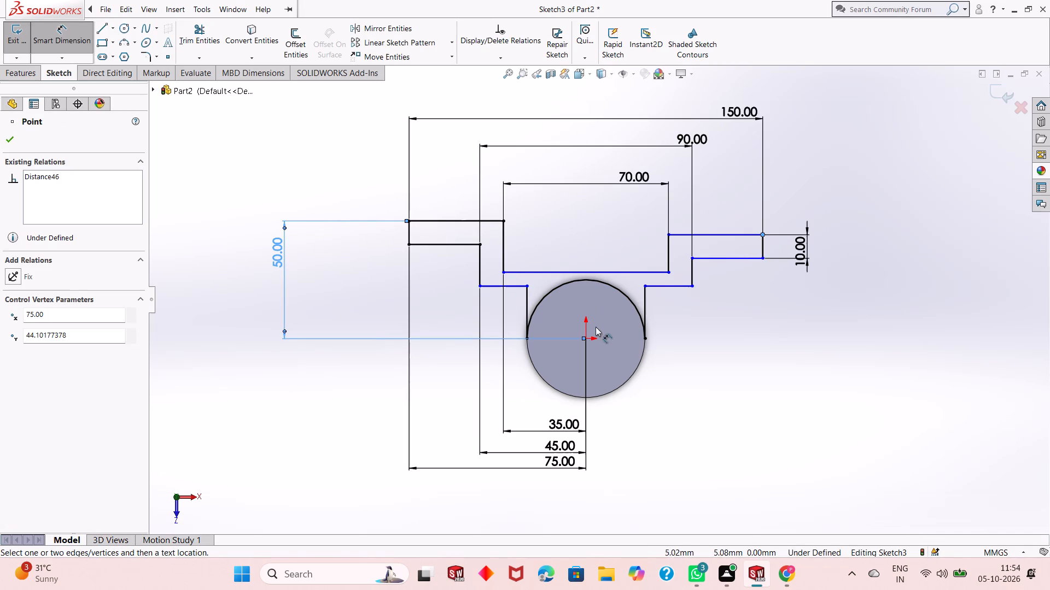
left_click(587, 340)
left_click(861, 306)
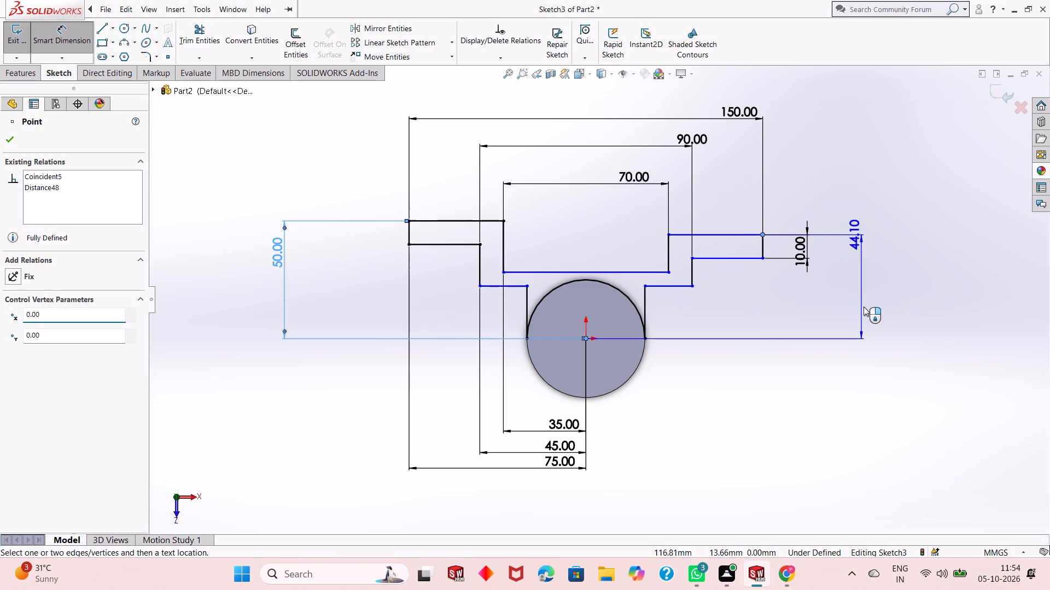
type("50")
key("Return")
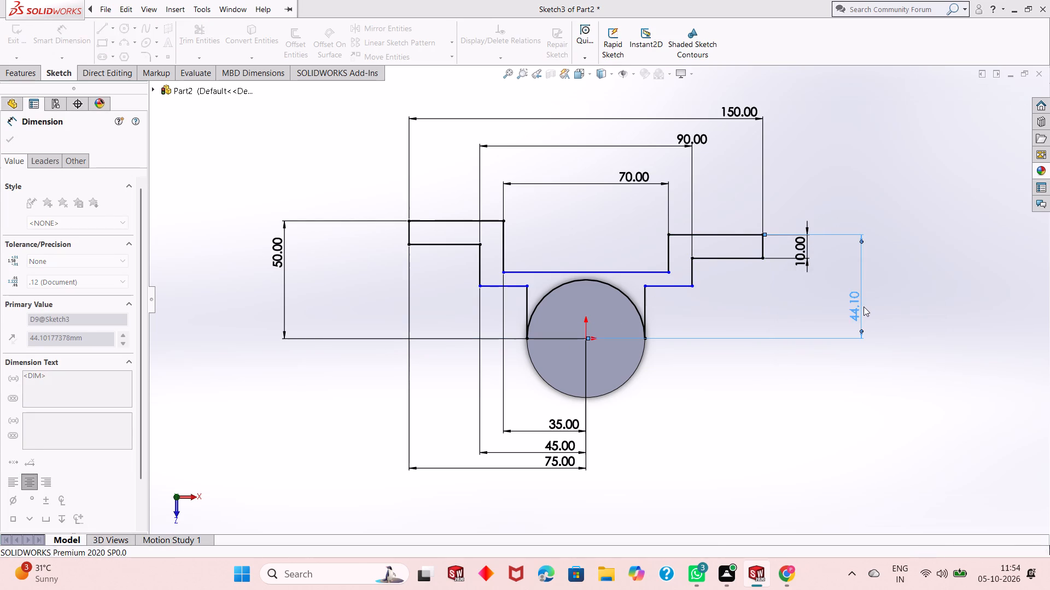
key("Escape")
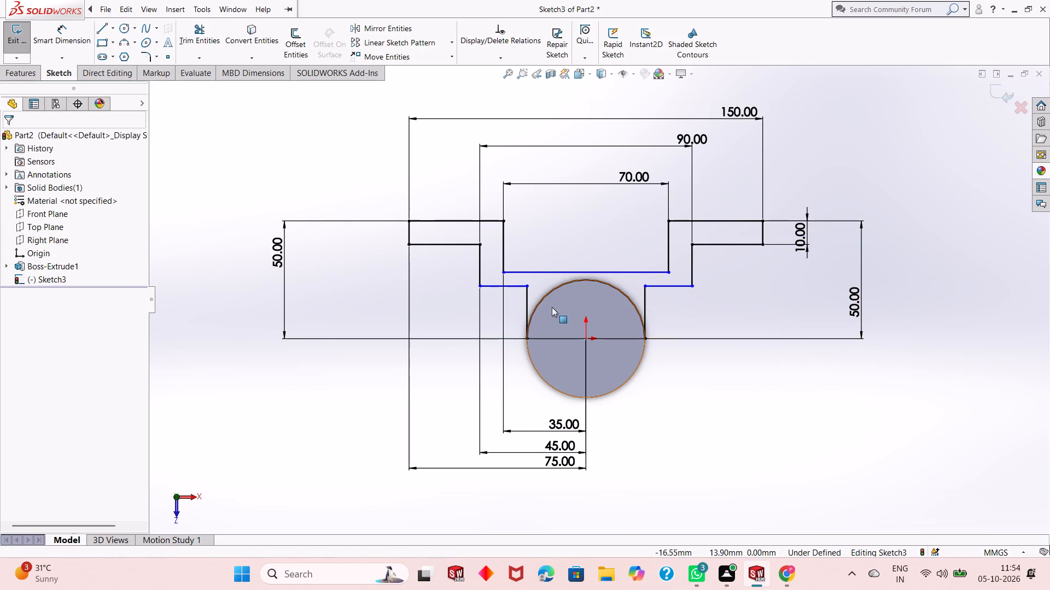
Set the vertical distances from the origin to the left and right flanges' upper outer corners to 51 mm each.
scroll(576, 306, "up", 1)
scroll(618, 295, "down", 1)
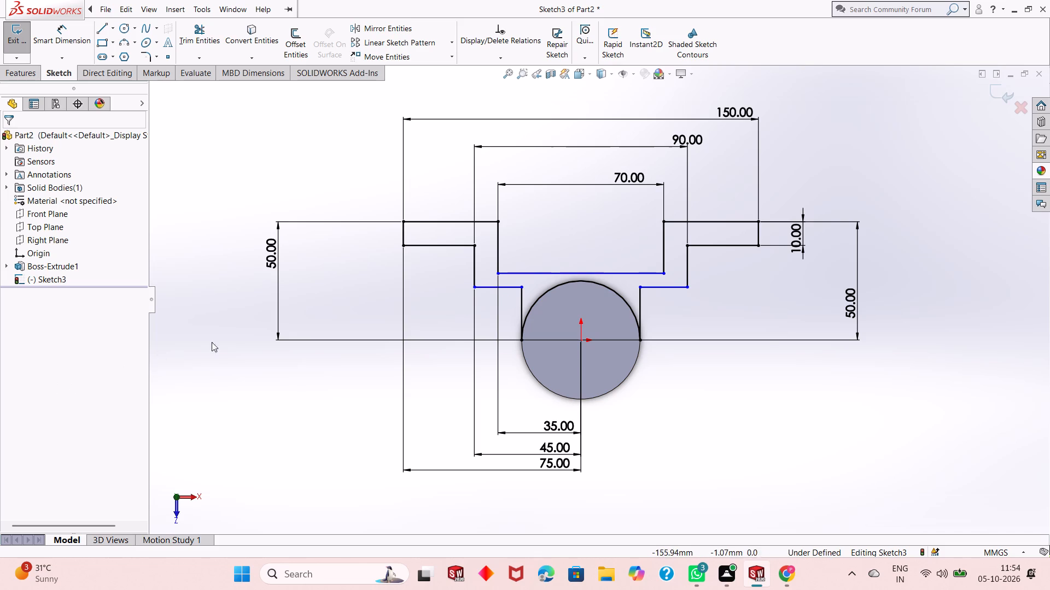
double_click(275, 256)
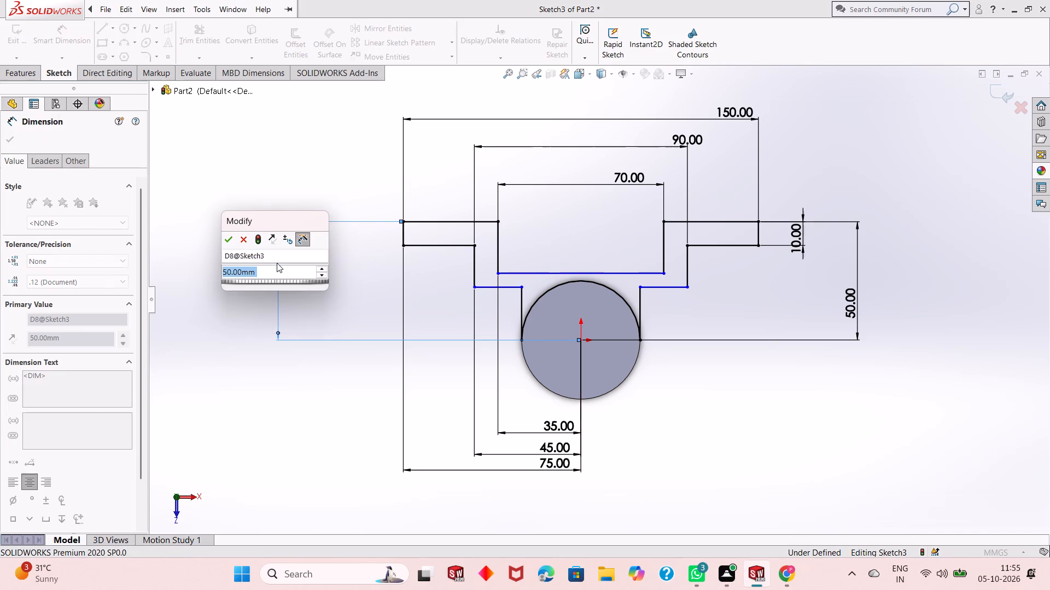
type("51")
key("Return")
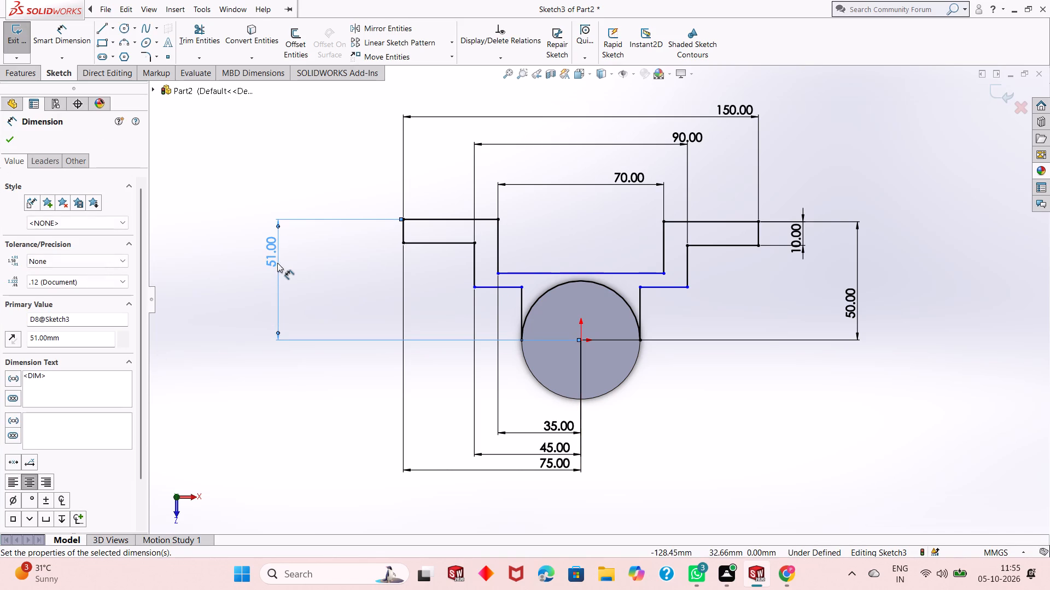
double_click(848, 294)
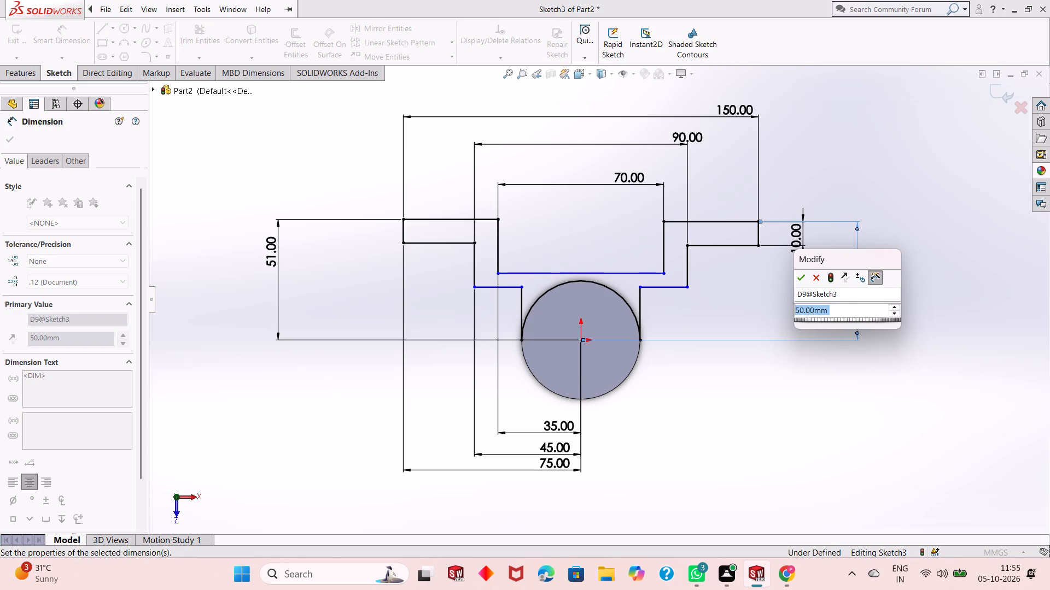
type("51")
key("Return")
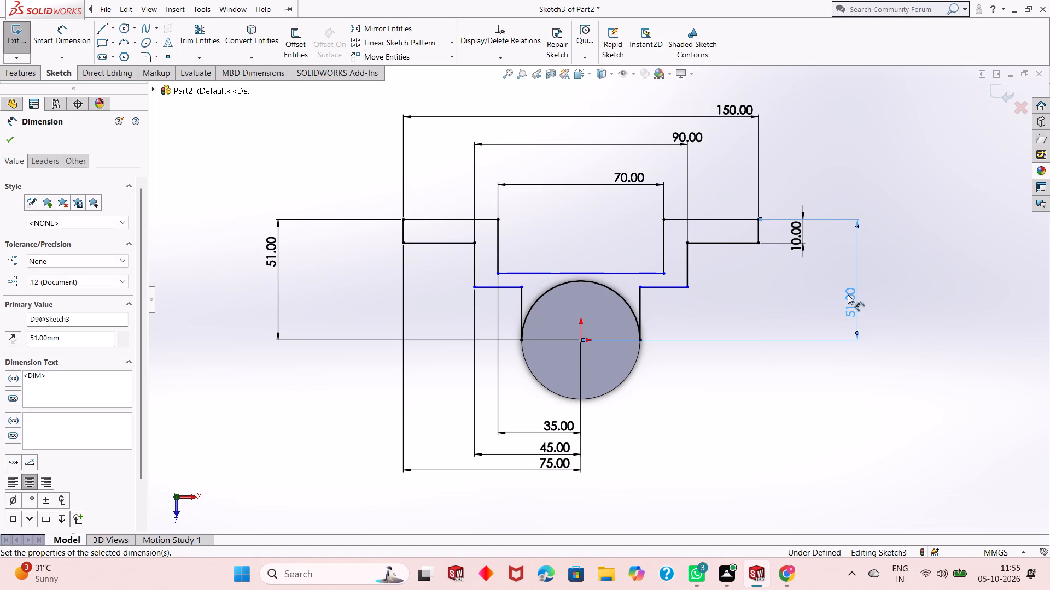
key("Escape")
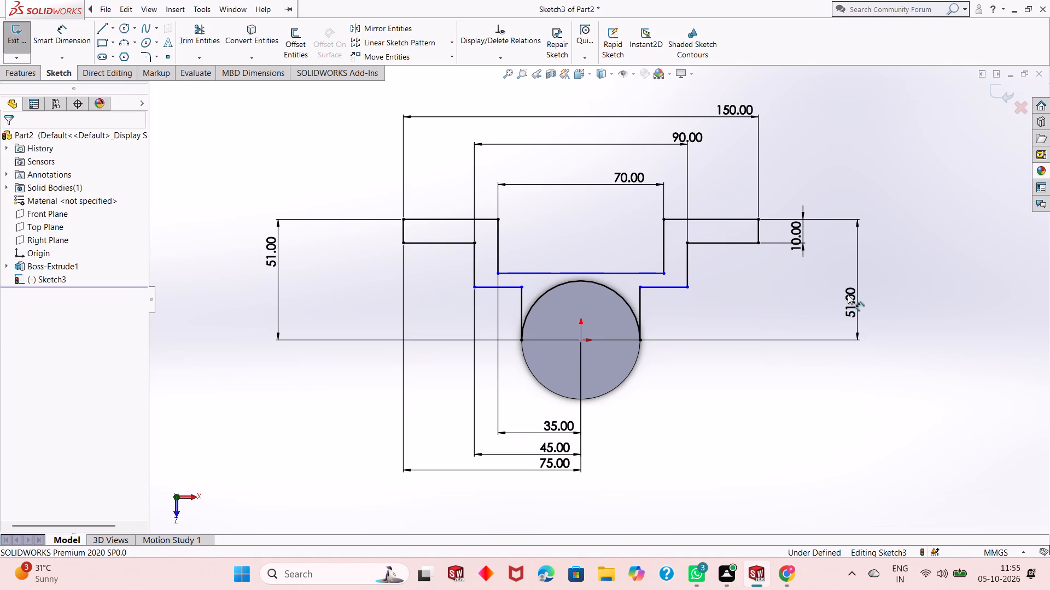
key("Escape")
key("Escape")
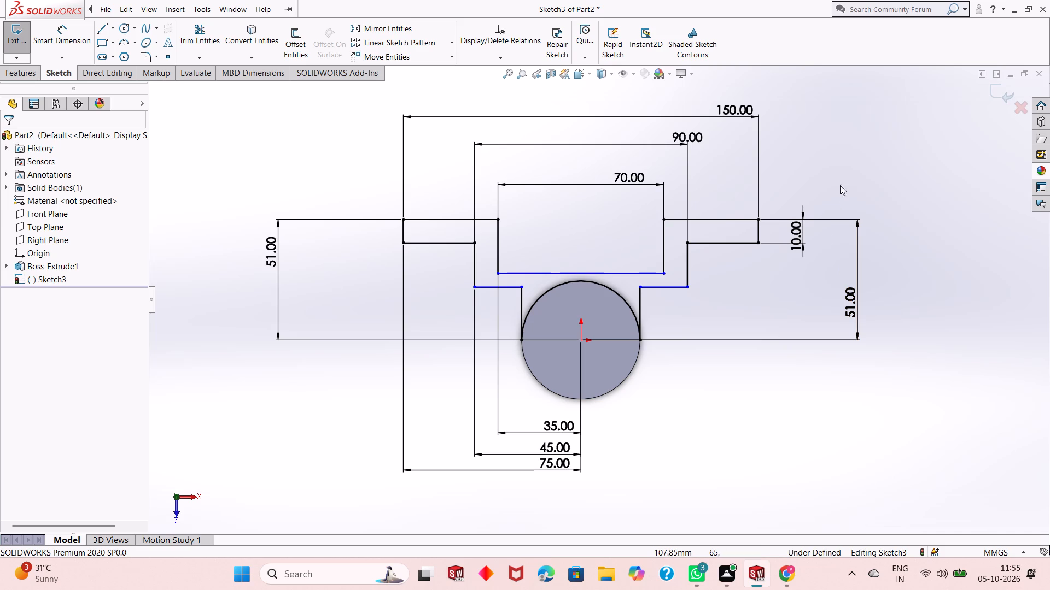
key("Escape")
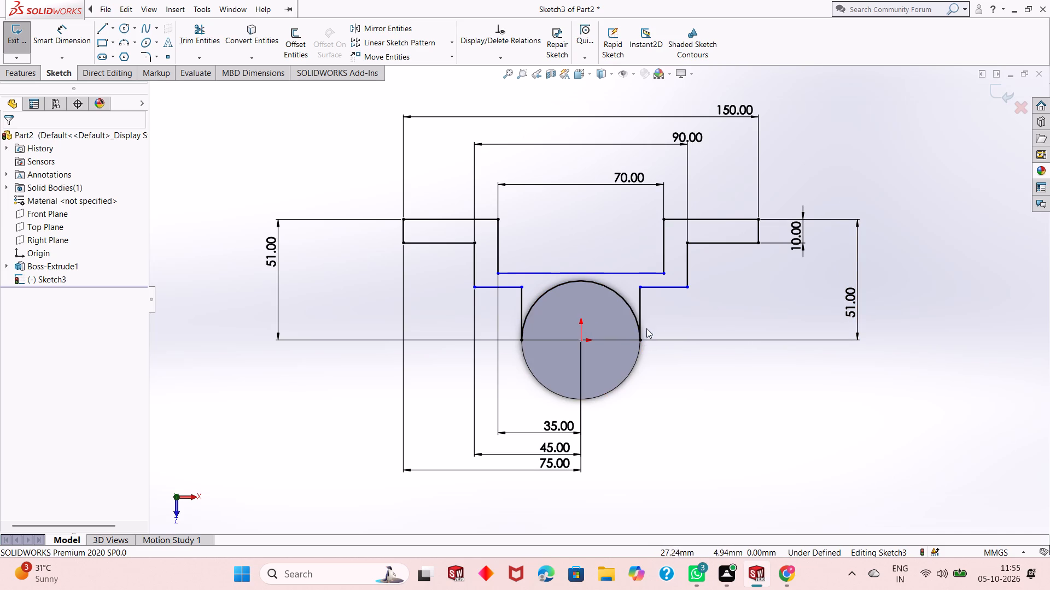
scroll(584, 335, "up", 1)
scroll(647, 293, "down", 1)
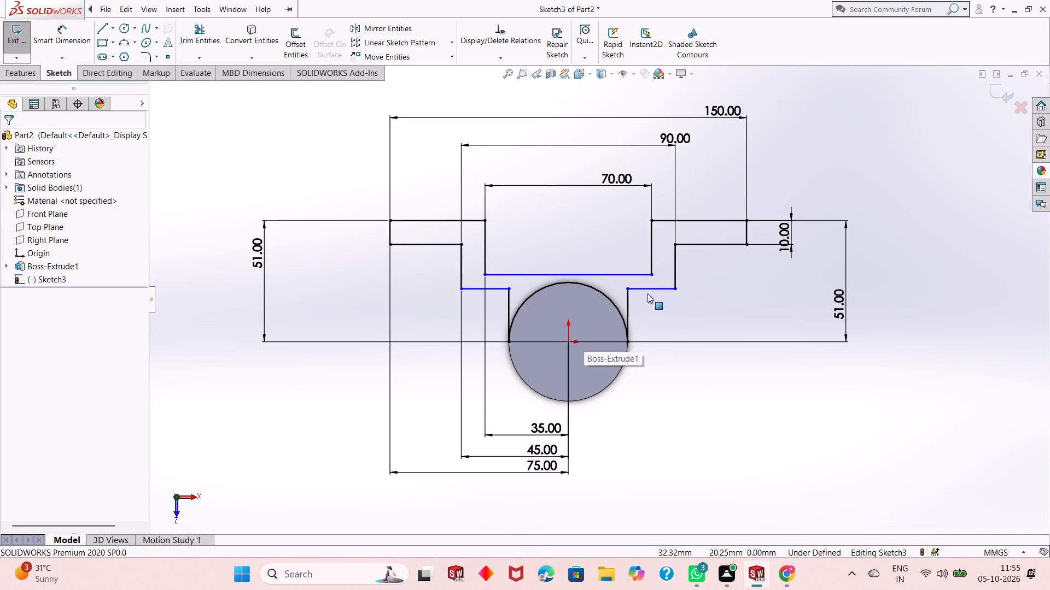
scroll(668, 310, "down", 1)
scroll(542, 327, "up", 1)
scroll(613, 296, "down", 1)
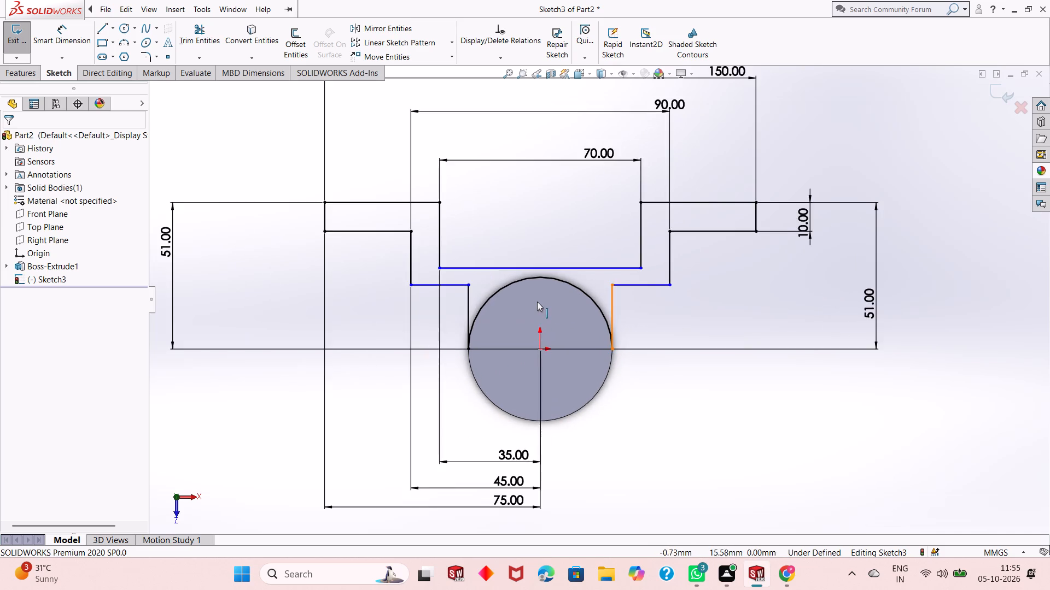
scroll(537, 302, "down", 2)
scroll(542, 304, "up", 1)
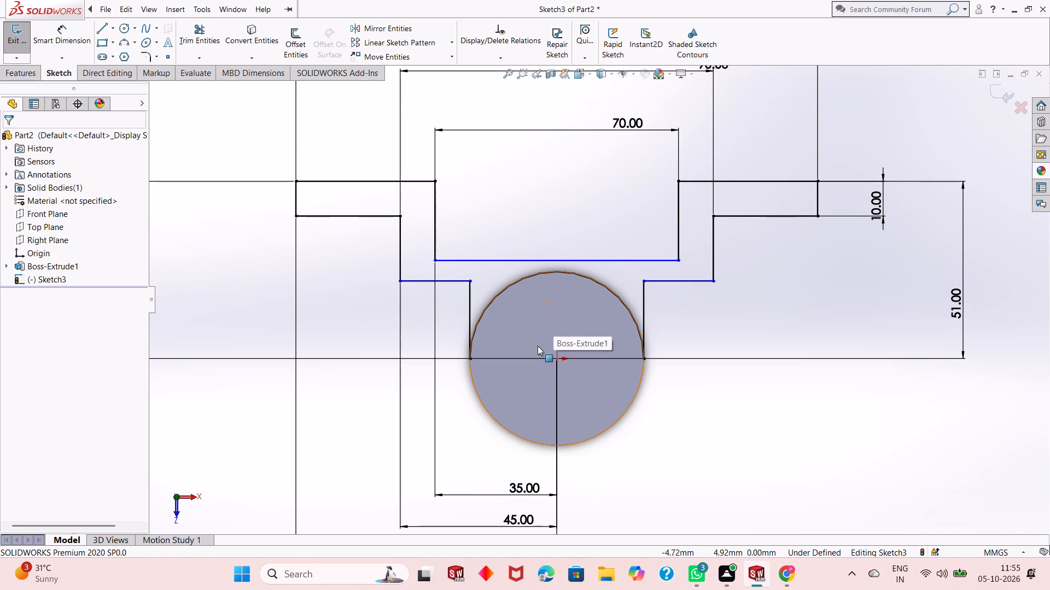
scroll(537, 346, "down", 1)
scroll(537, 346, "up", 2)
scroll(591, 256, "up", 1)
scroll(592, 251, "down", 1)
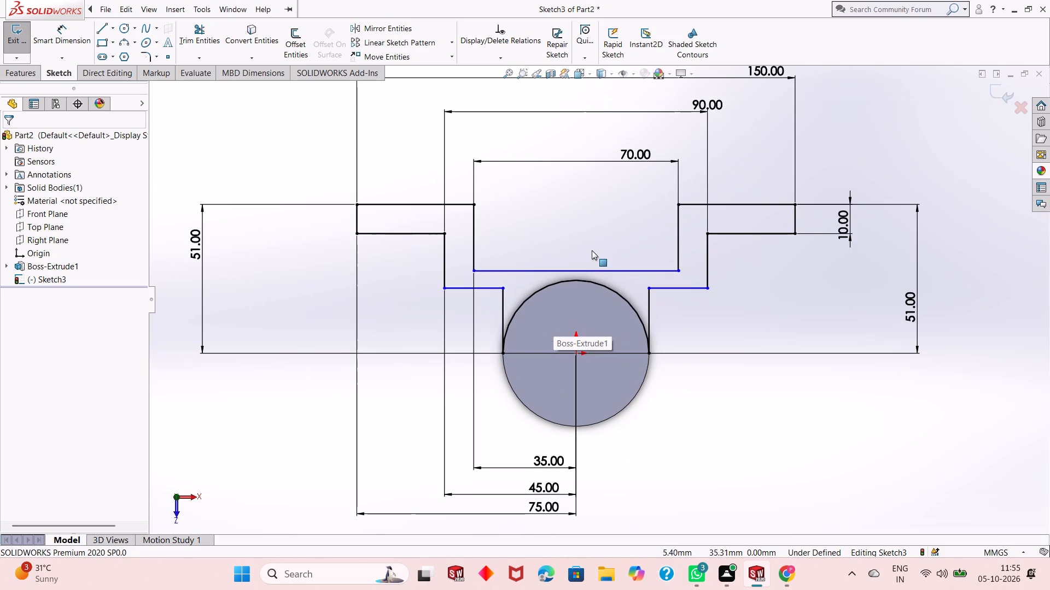
Dimension the horizontal floor line of the central recess at 25 mm vertically from the origin.
left_click(63, 40)
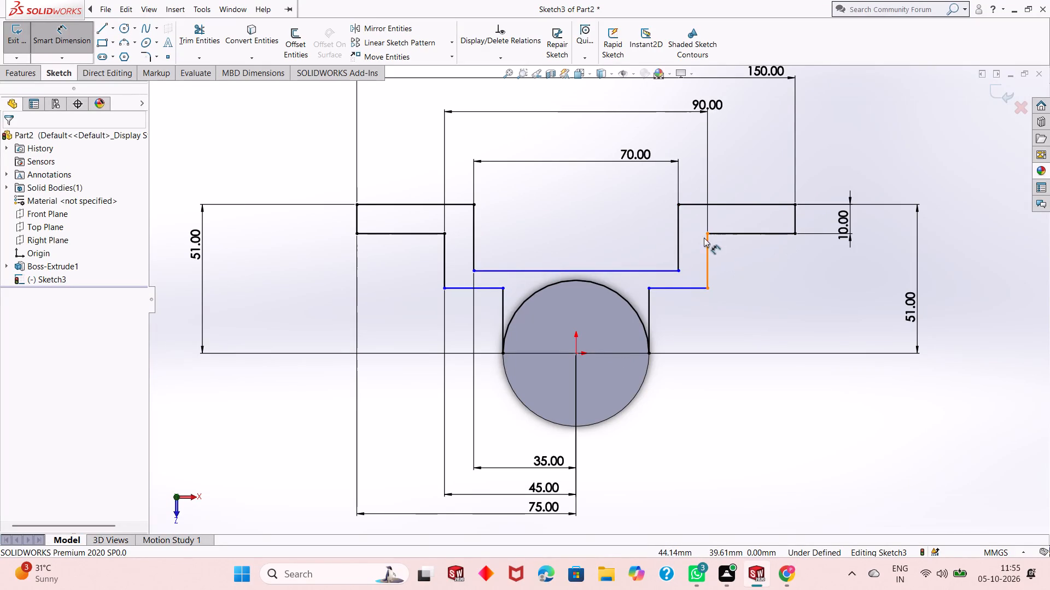
left_click(644, 270)
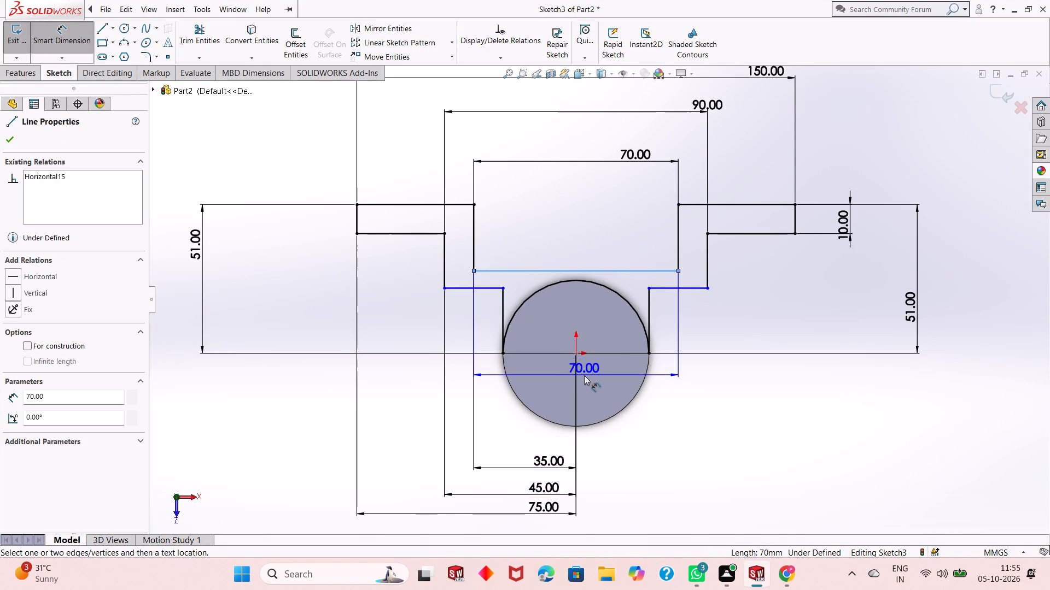
left_click(574, 353)
left_click(256, 350)
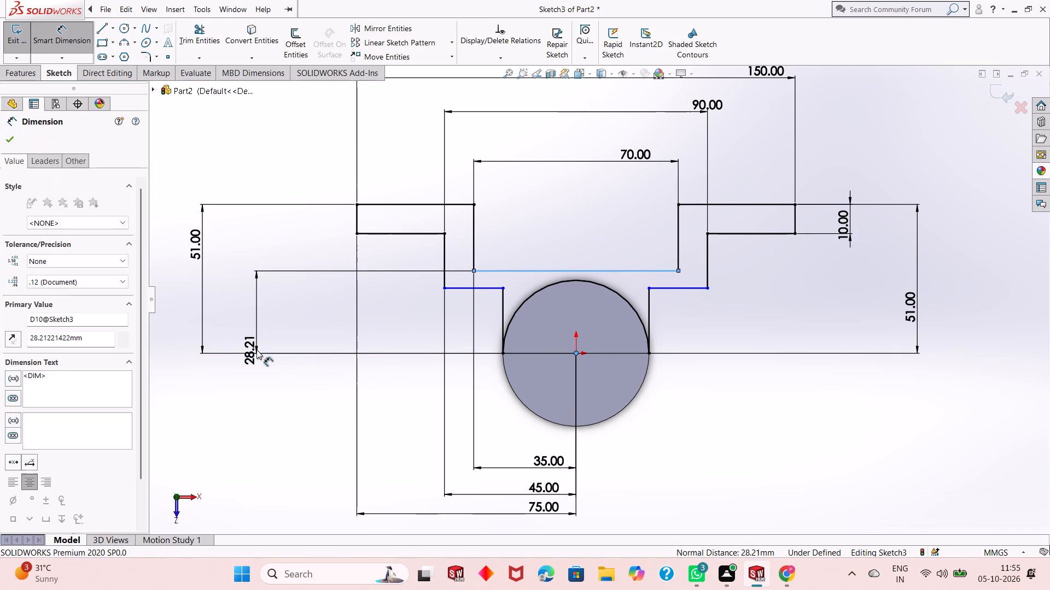
type("25")
key("Return")
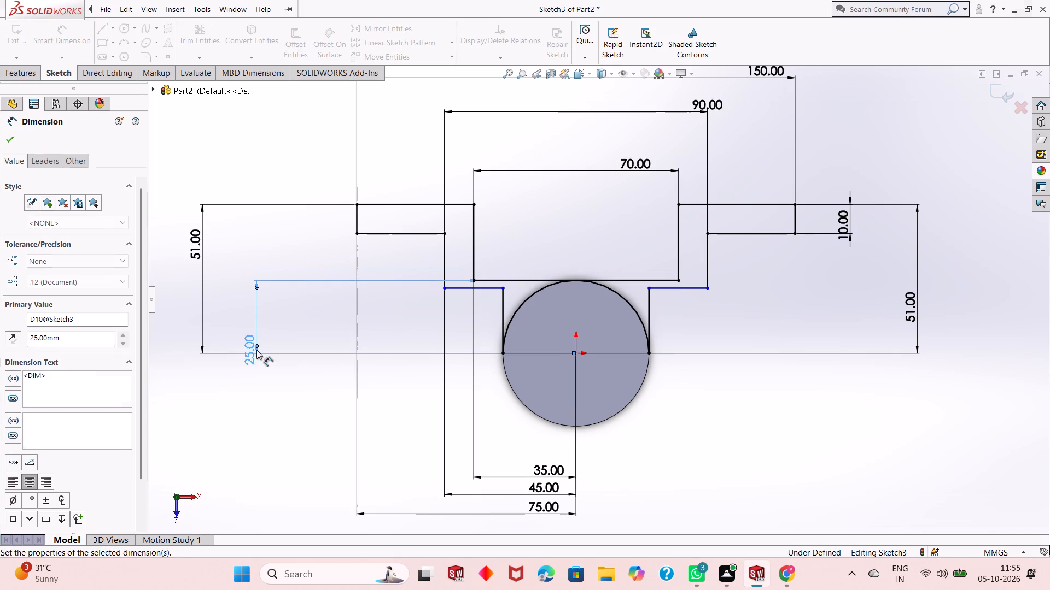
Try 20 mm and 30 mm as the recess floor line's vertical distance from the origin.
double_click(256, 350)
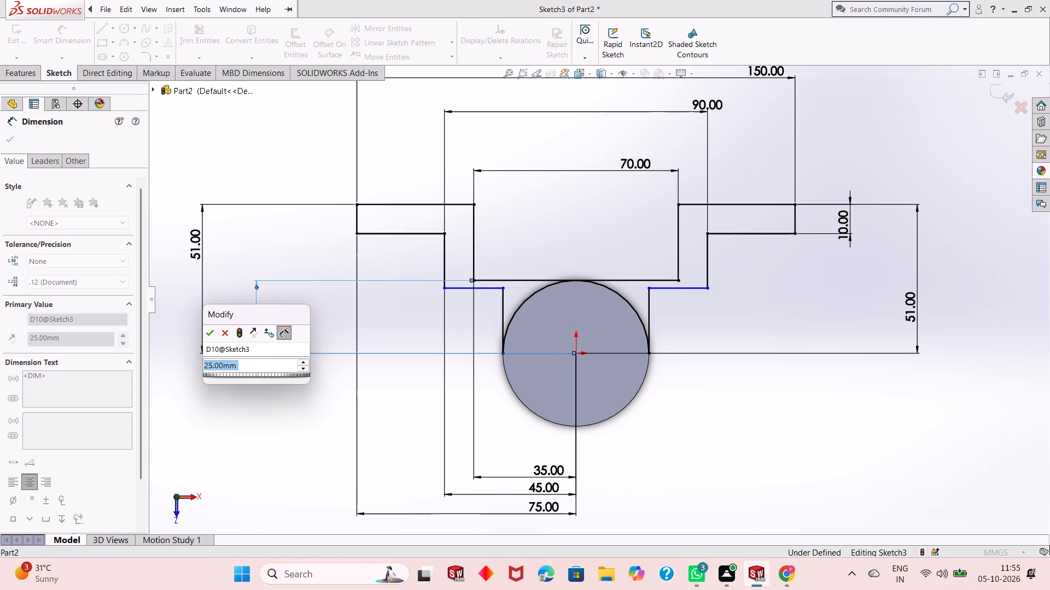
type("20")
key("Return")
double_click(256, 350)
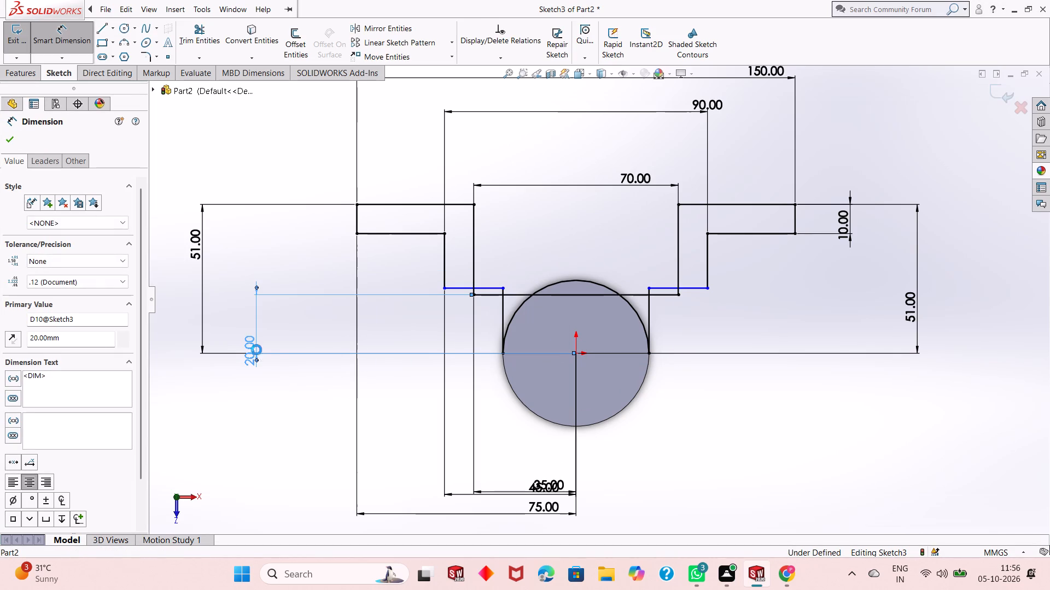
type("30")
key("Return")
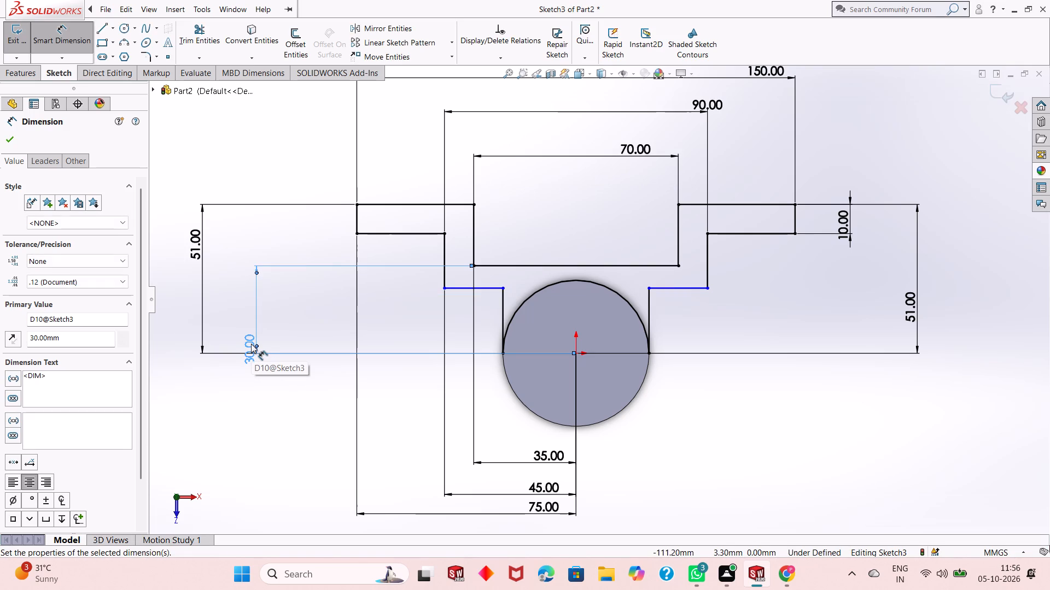
Set the recess floor line's vertical distance from the origin to 32 mm.
double_click(251, 344)
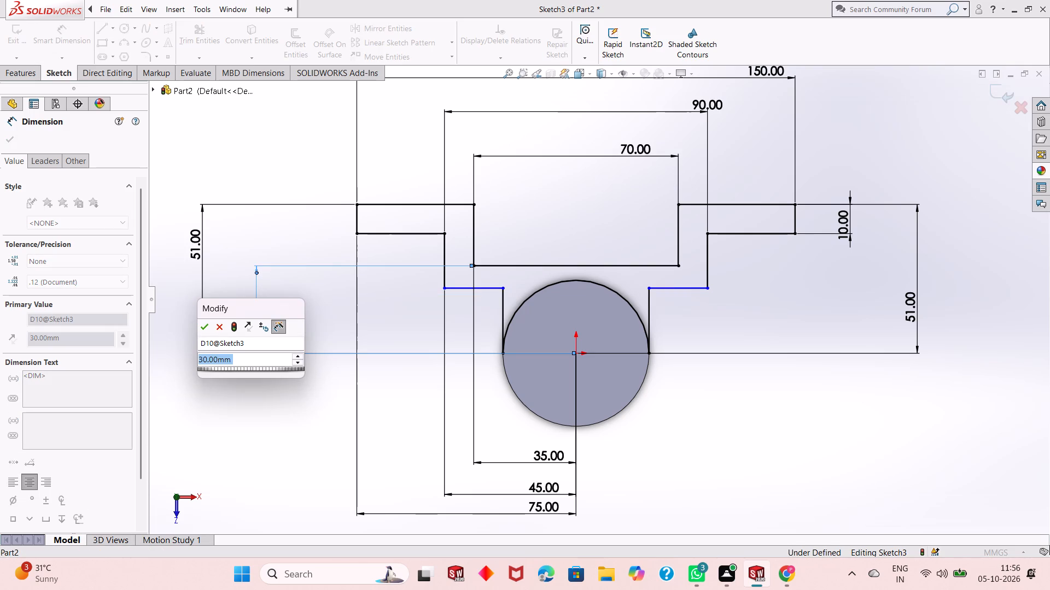
type("32")
key("Return")
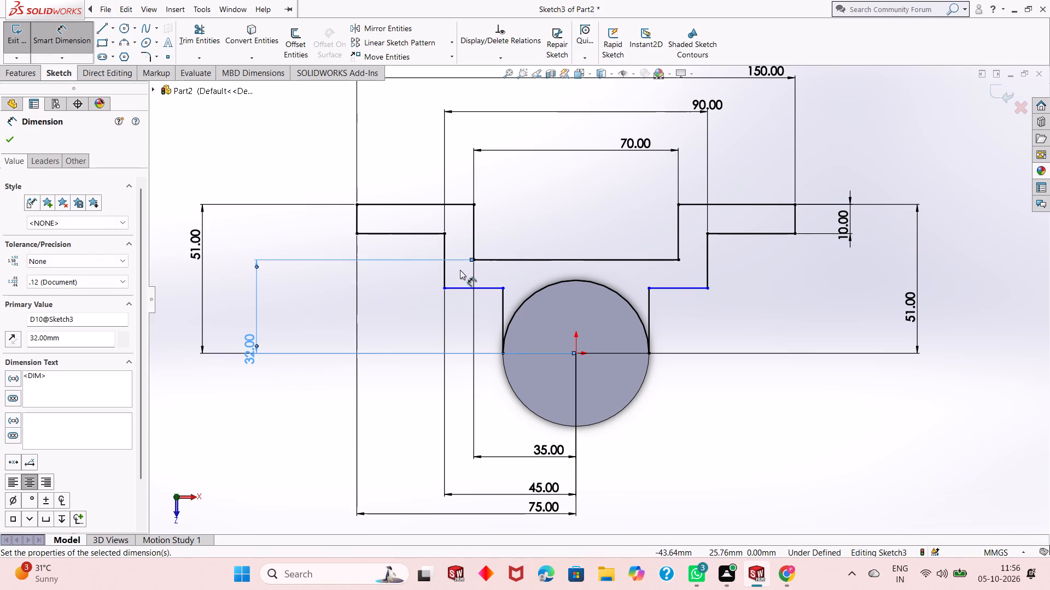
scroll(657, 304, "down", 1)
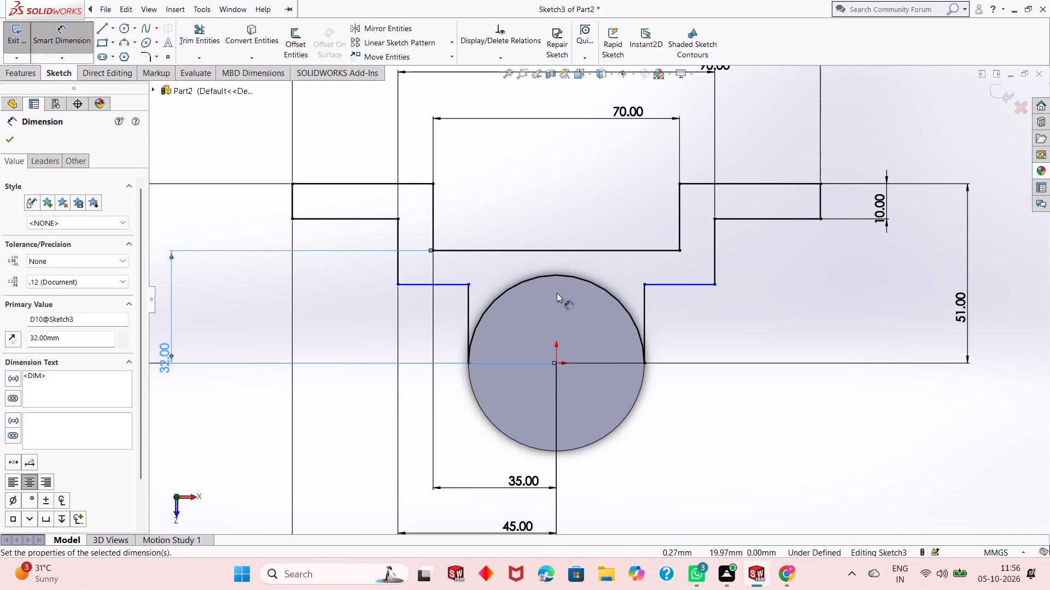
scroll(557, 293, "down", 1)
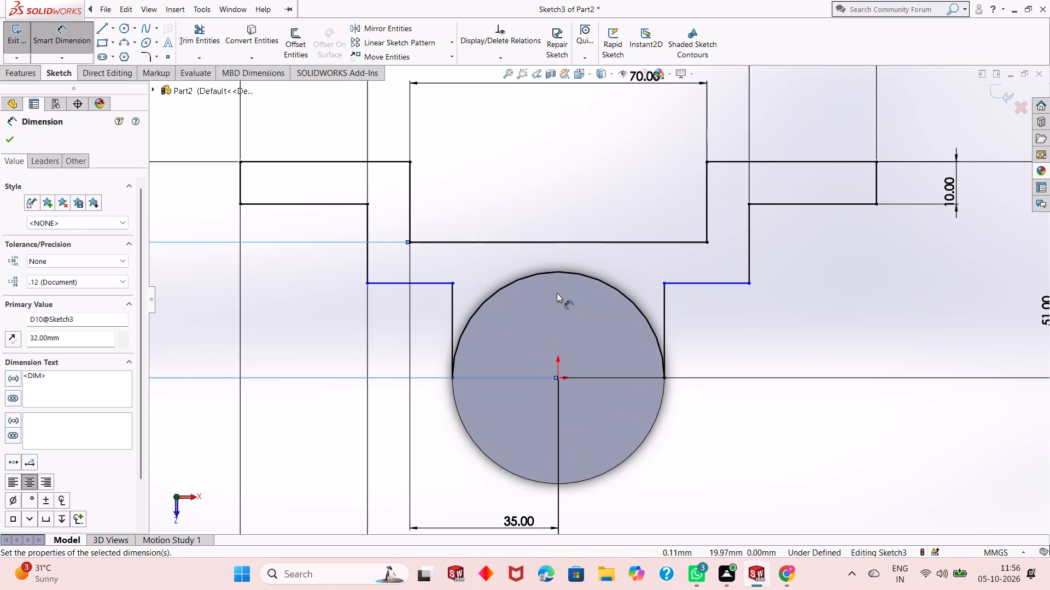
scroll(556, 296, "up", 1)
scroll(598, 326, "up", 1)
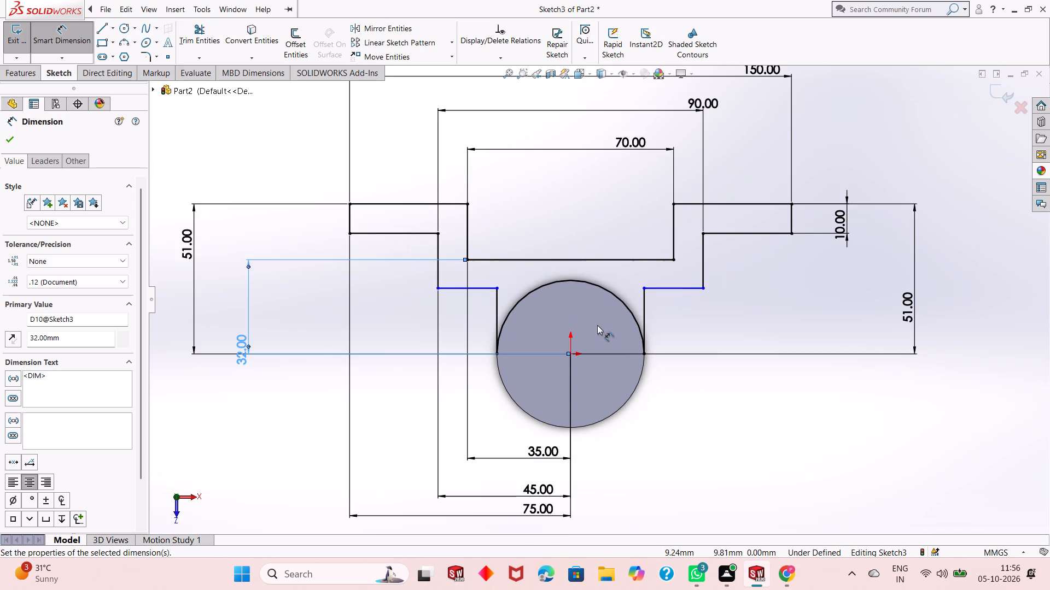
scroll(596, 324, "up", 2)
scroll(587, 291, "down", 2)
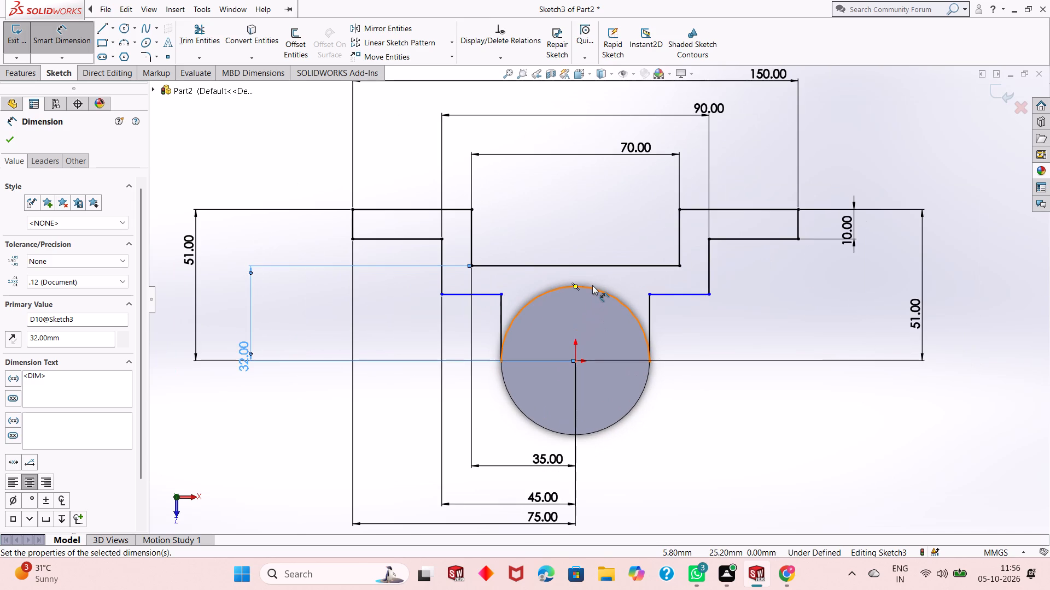
Dimension the left lower step's horizontal line at 25 mm vertically from the origin.
scroll(592, 285, "down", 1)
scroll(593, 286, "up", 3)
right_click(278, 340)
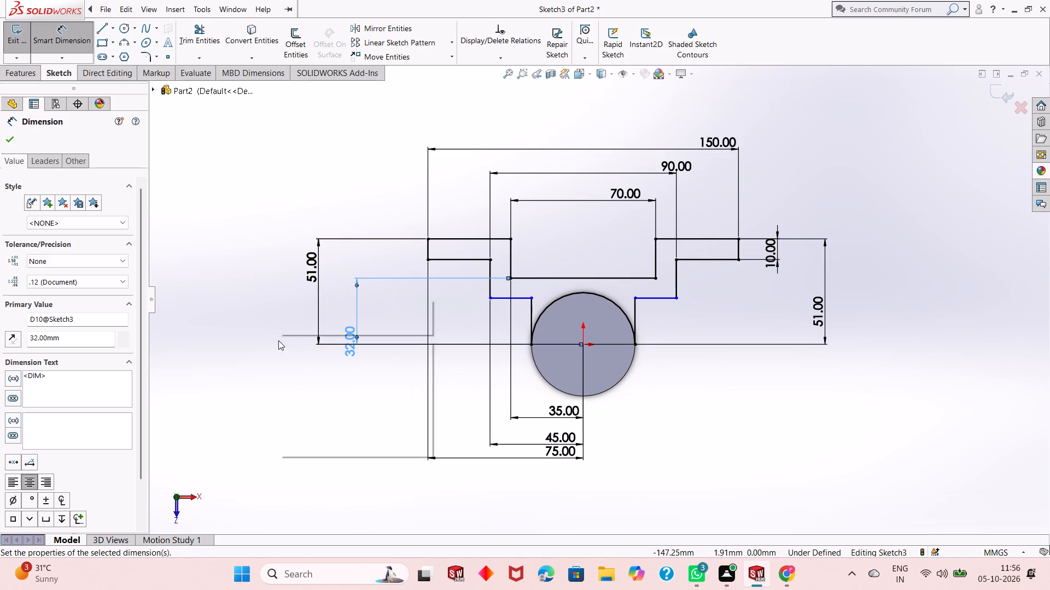
left_click(306, 377)
scroll(585, 265, "down", 2)
scroll(603, 326, "down", 1)
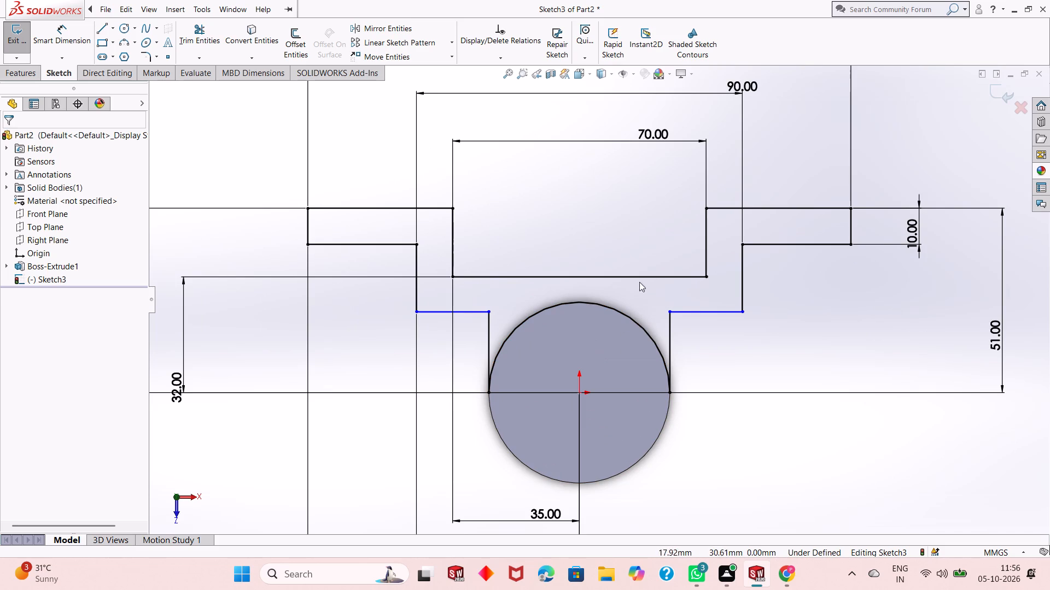
scroll(593, 306, "down", 1)
scroll(591, 304, "up", 1)
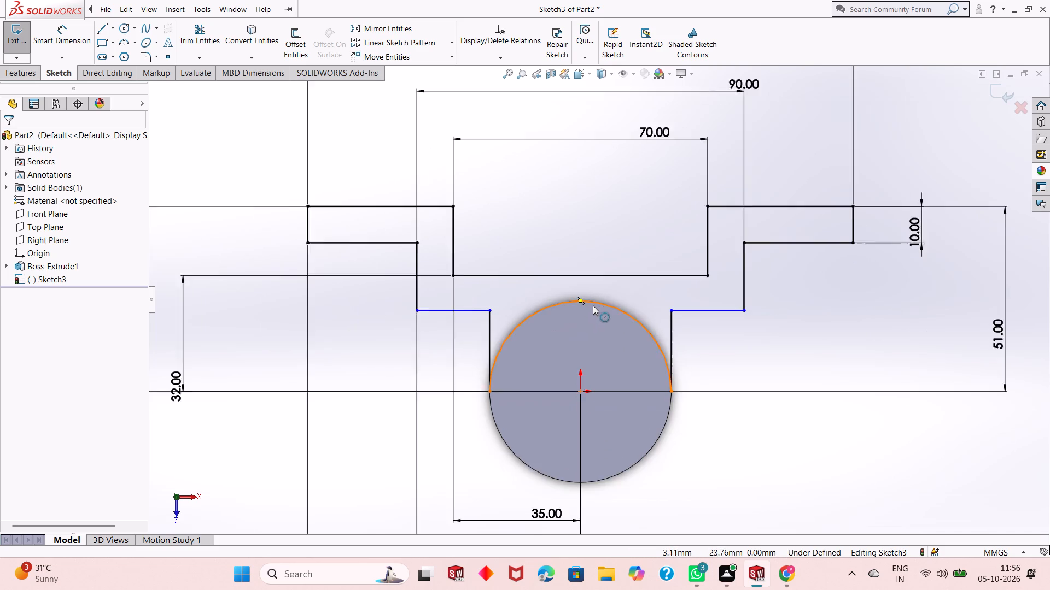
scroll(593, 305, "up", 1)
left_click(69, 44)
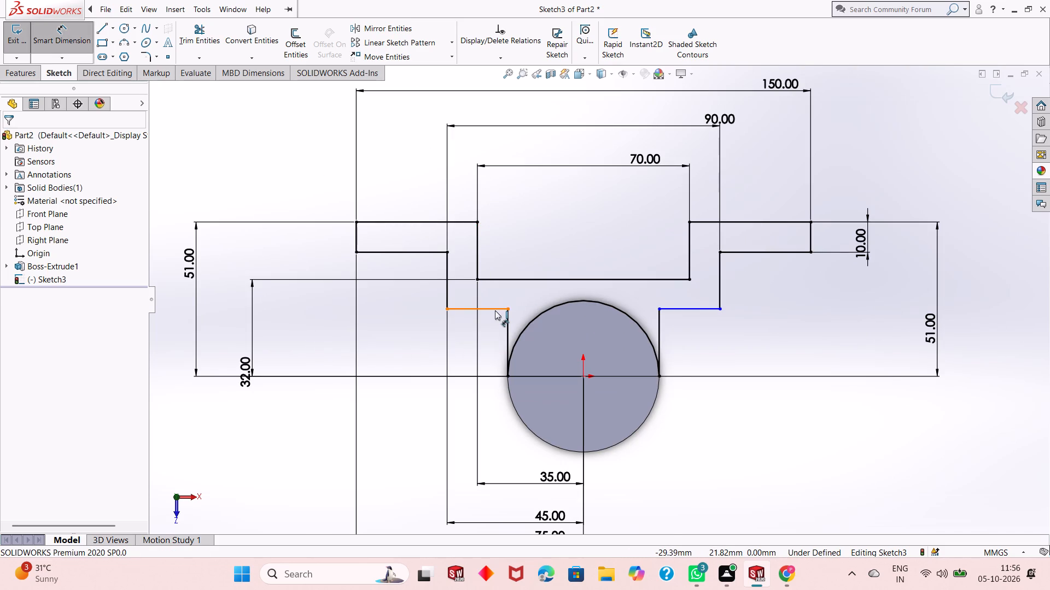
left_click(495, 310)
left_click(585, 377)
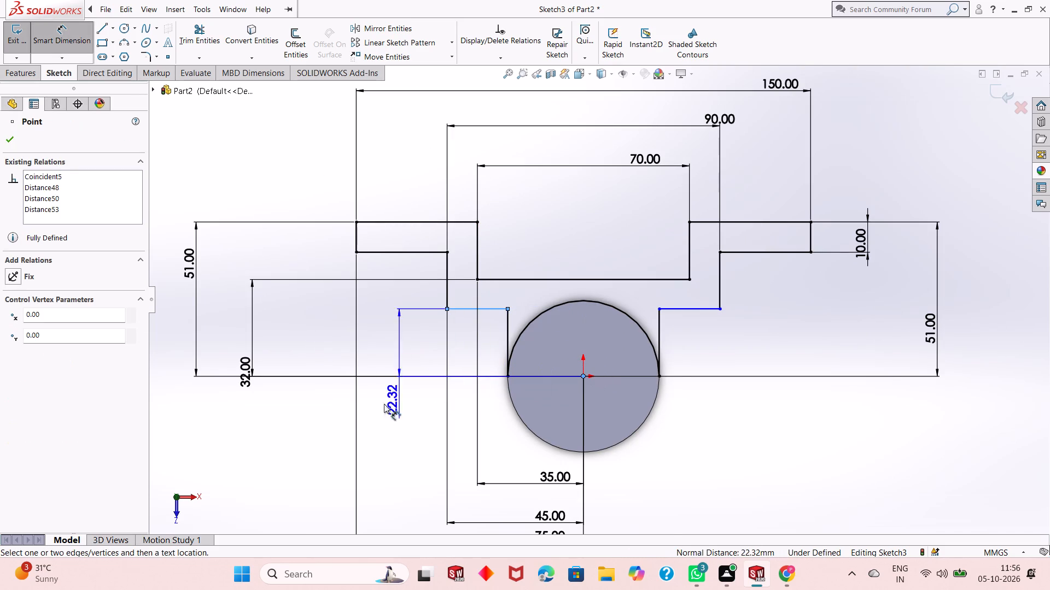
left_click(313, 416)
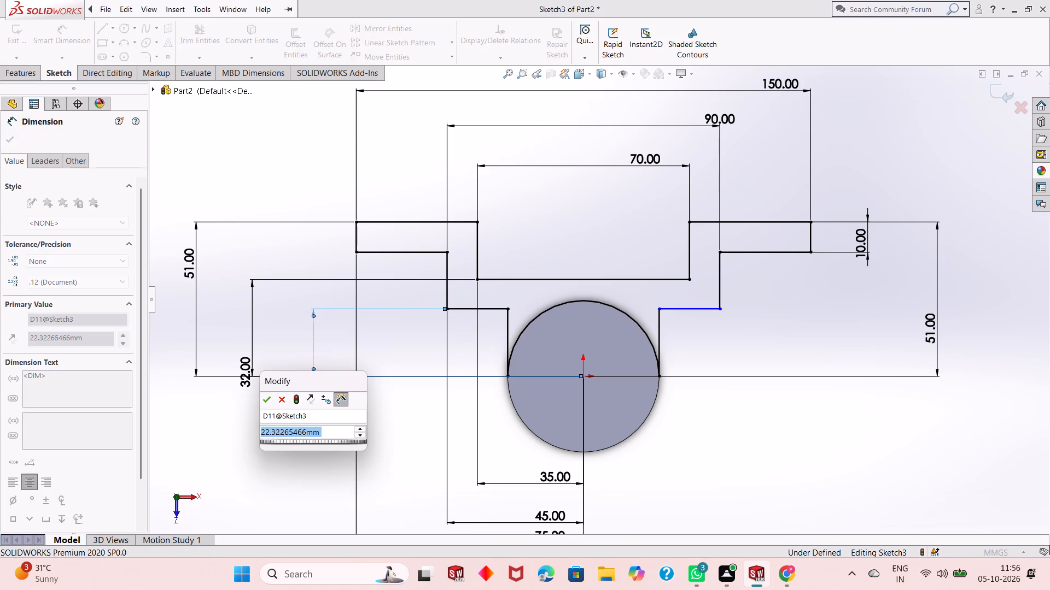
type("25")
key("Return")
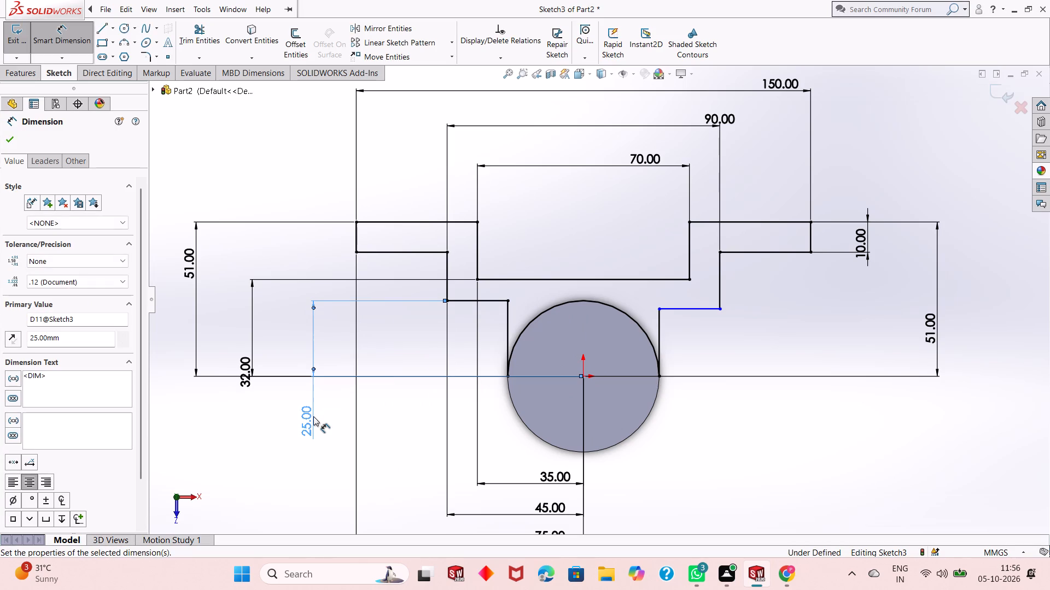
Dimension the right lower step's horizontal line at 25 mm vertically from the origin.
left_click(686, 310)
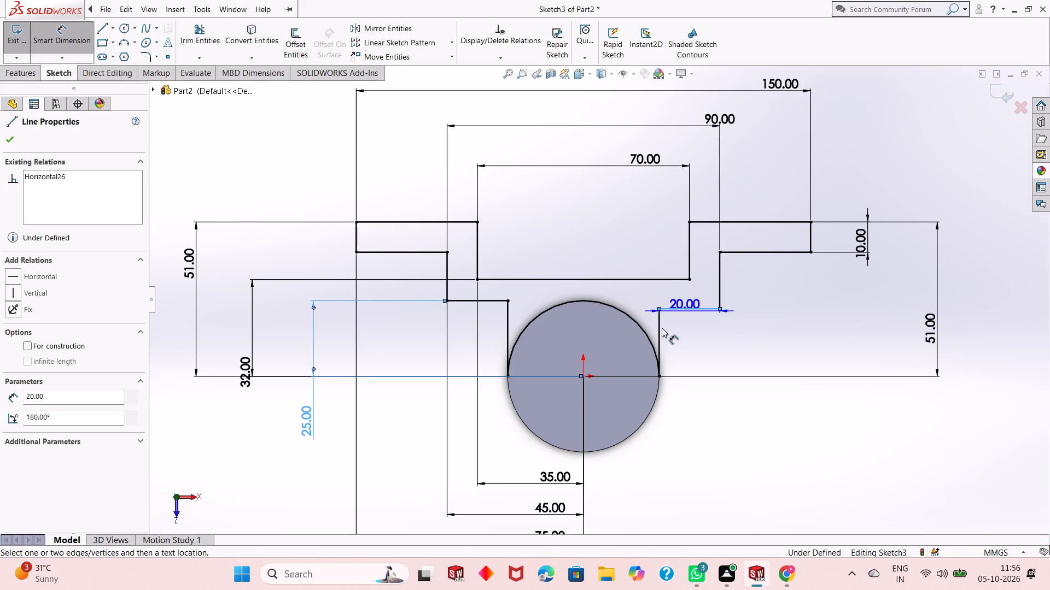
left_click(584, 377)
left_click_drag(748, 355, 760, 350)
type("25")
key("Return")
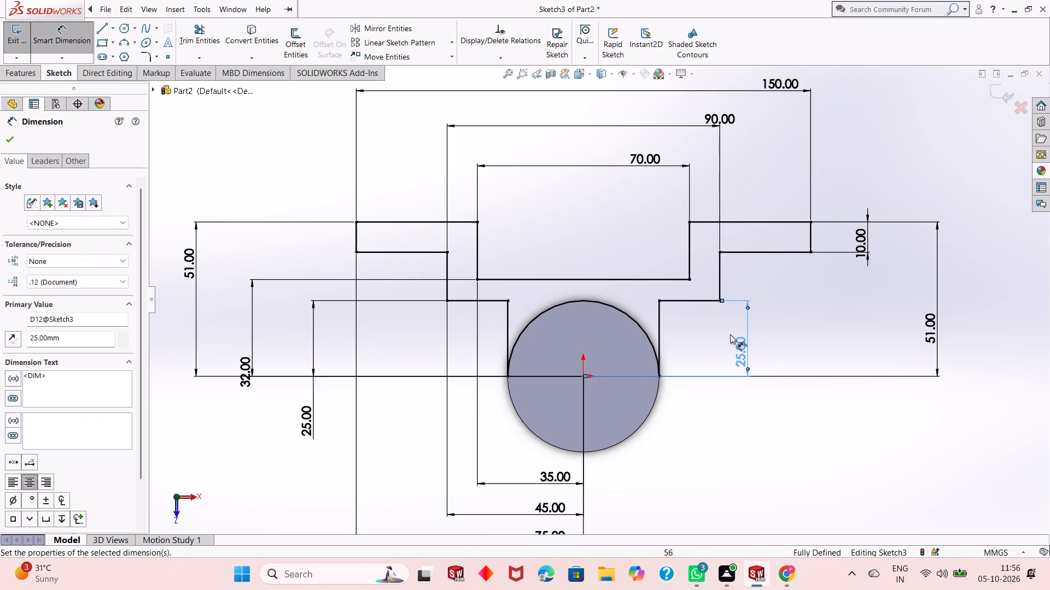
right_click(806, 326)
left_click(827, 363)
scroll(574, 353, "up", 2)
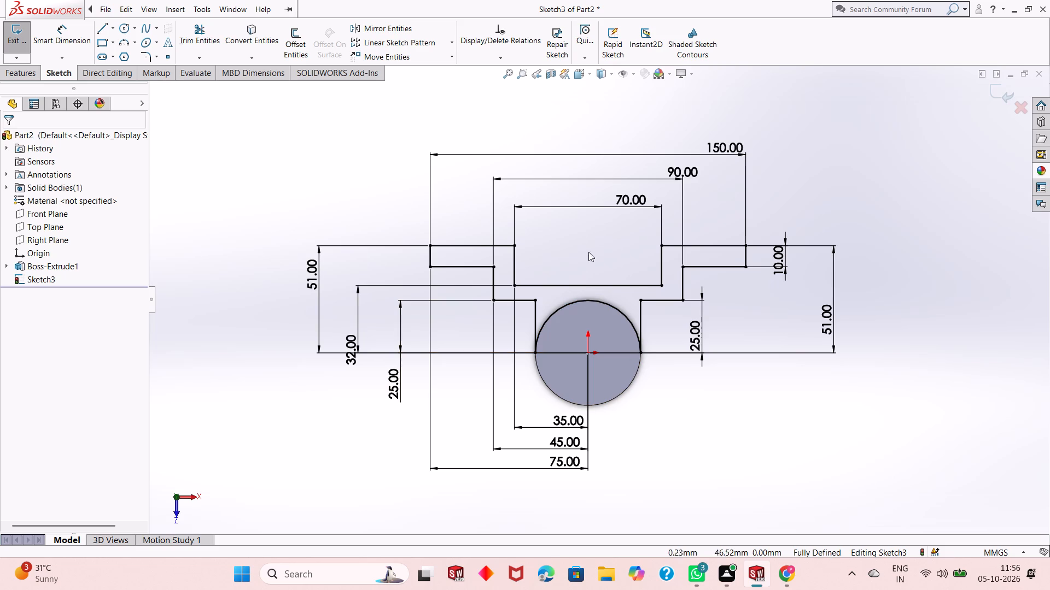
scroll(580, 263, "down", 2)
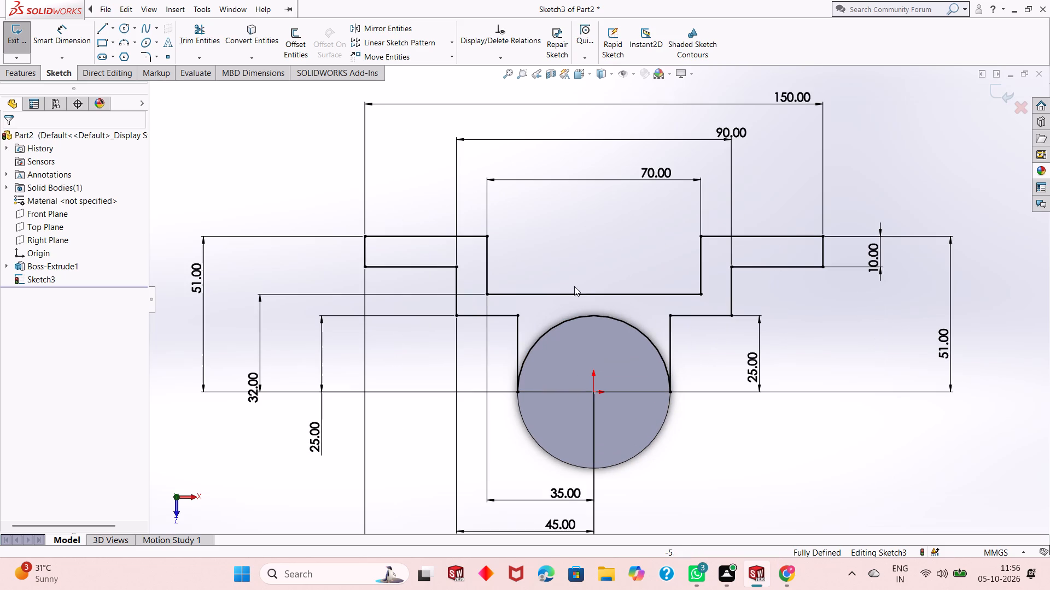
scroll(574, 317, "up", 2)
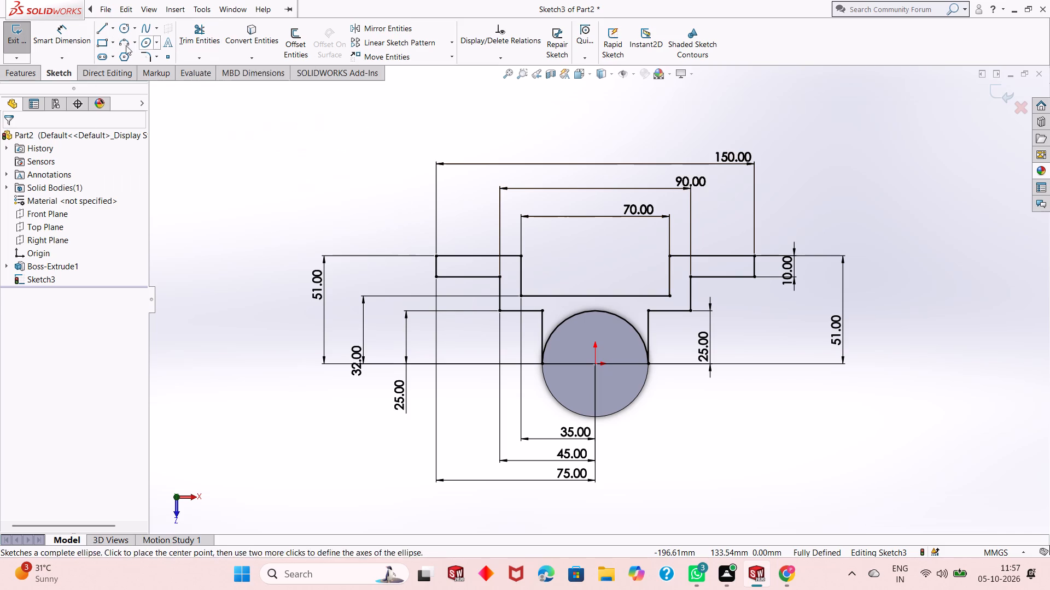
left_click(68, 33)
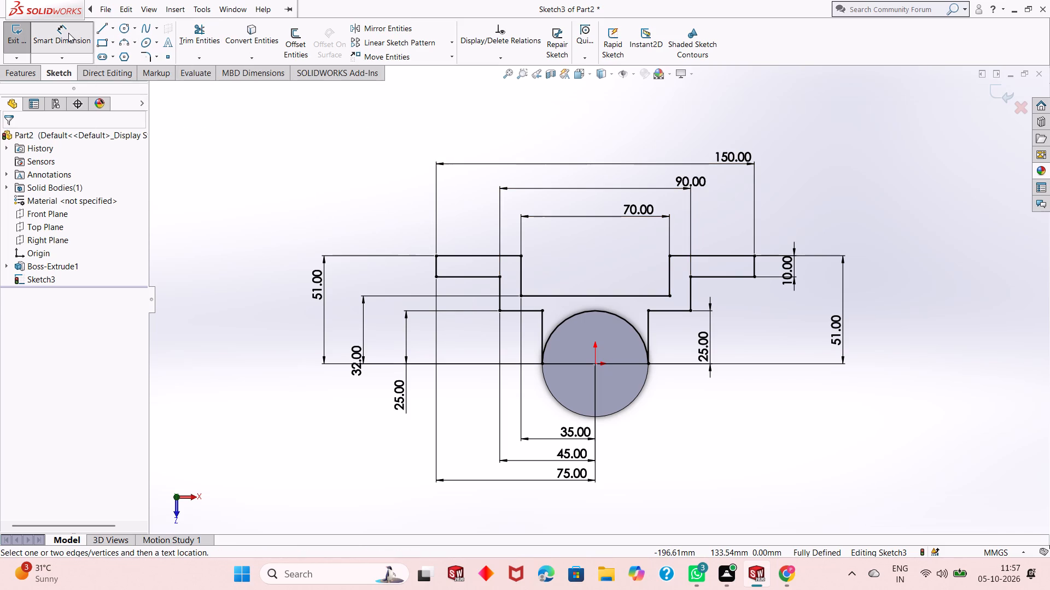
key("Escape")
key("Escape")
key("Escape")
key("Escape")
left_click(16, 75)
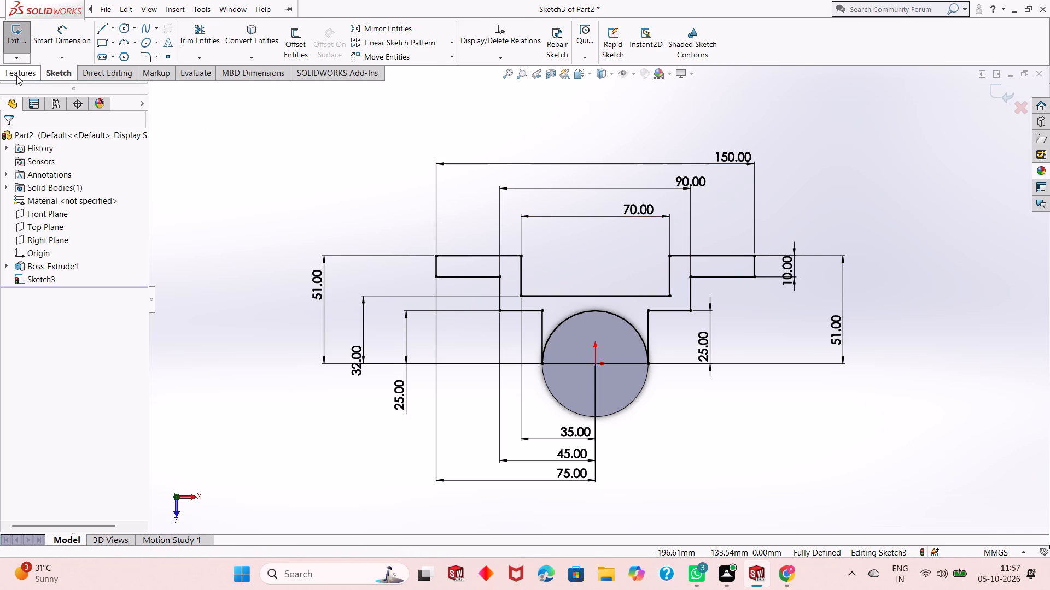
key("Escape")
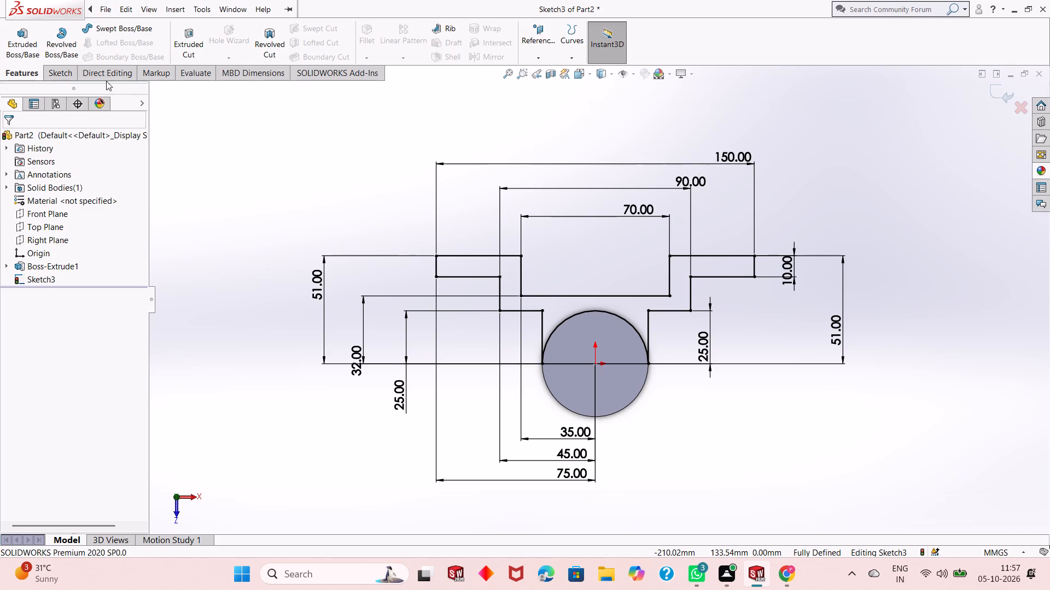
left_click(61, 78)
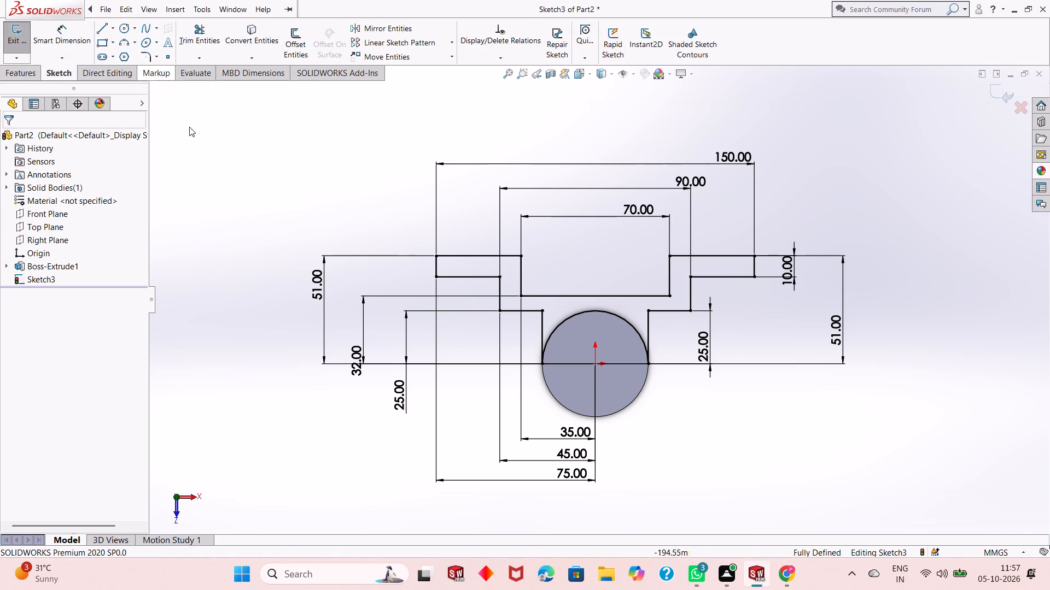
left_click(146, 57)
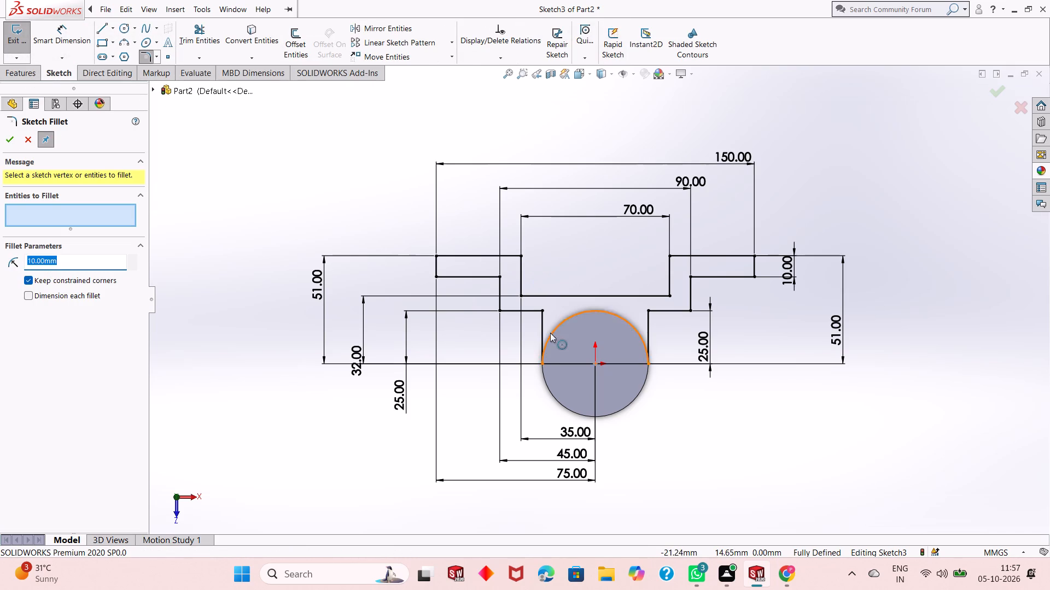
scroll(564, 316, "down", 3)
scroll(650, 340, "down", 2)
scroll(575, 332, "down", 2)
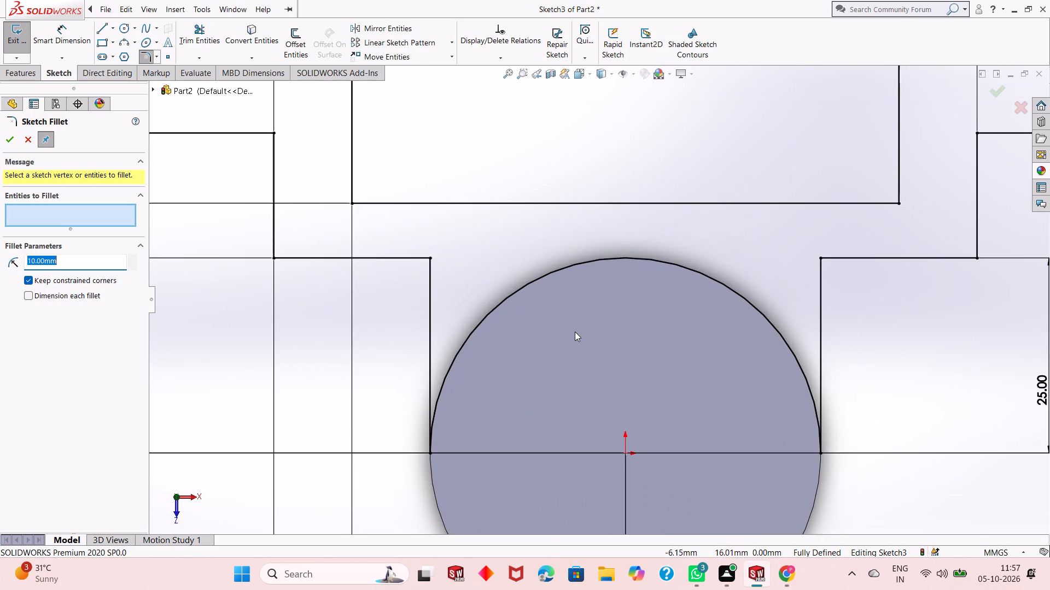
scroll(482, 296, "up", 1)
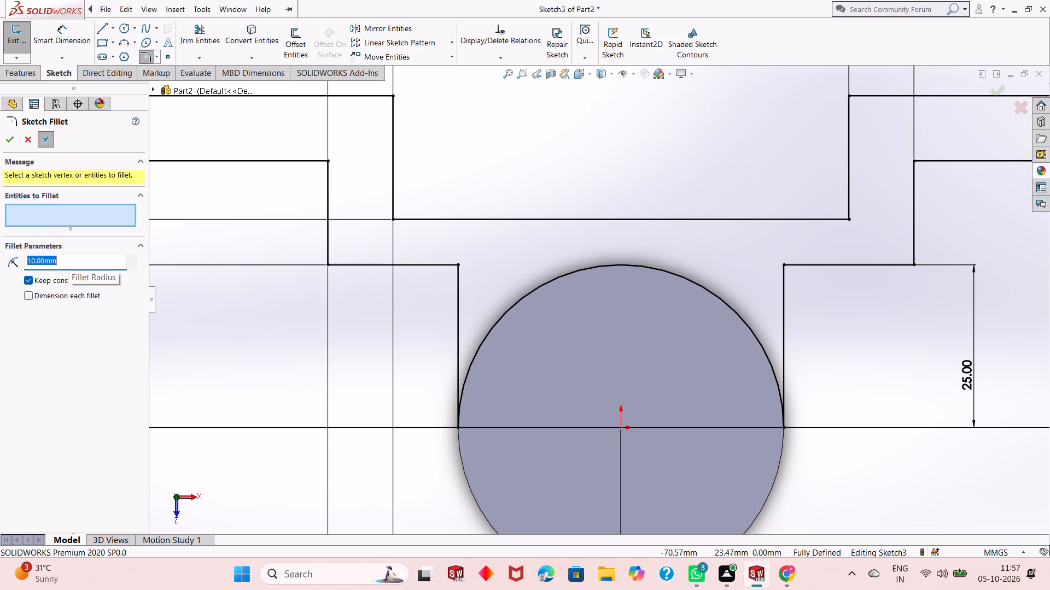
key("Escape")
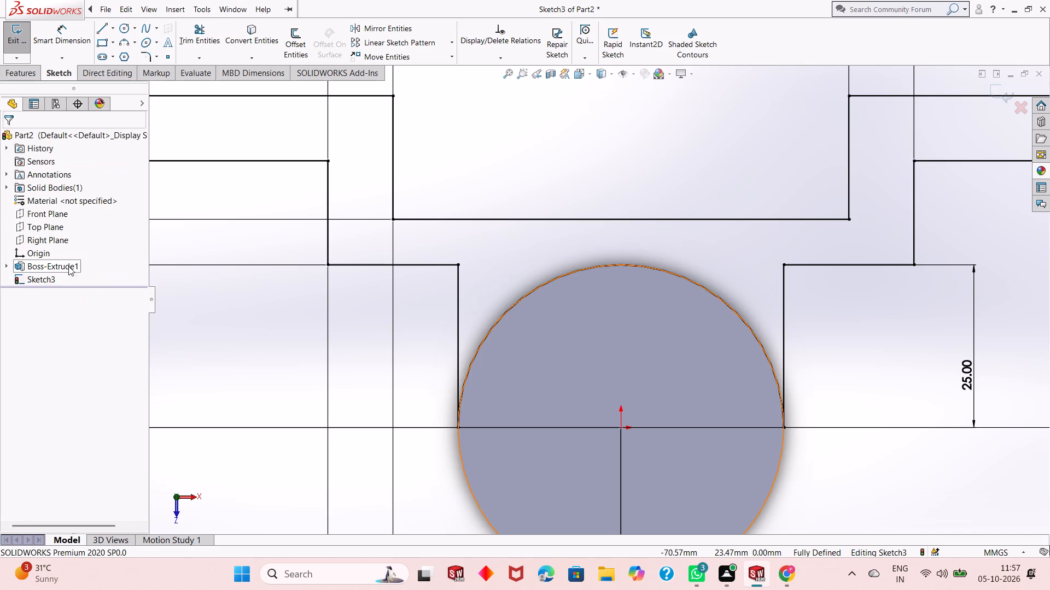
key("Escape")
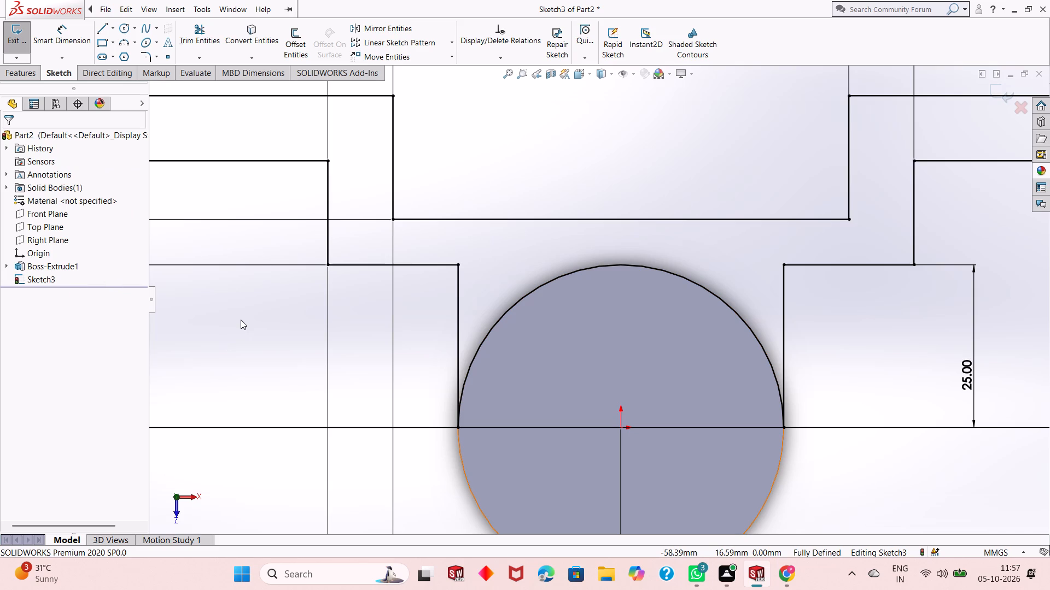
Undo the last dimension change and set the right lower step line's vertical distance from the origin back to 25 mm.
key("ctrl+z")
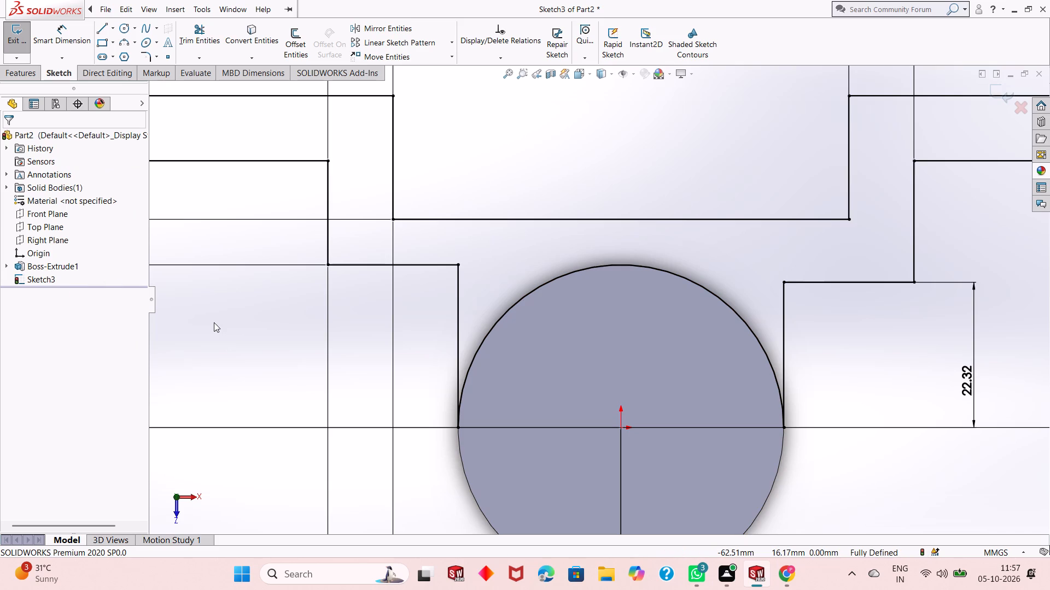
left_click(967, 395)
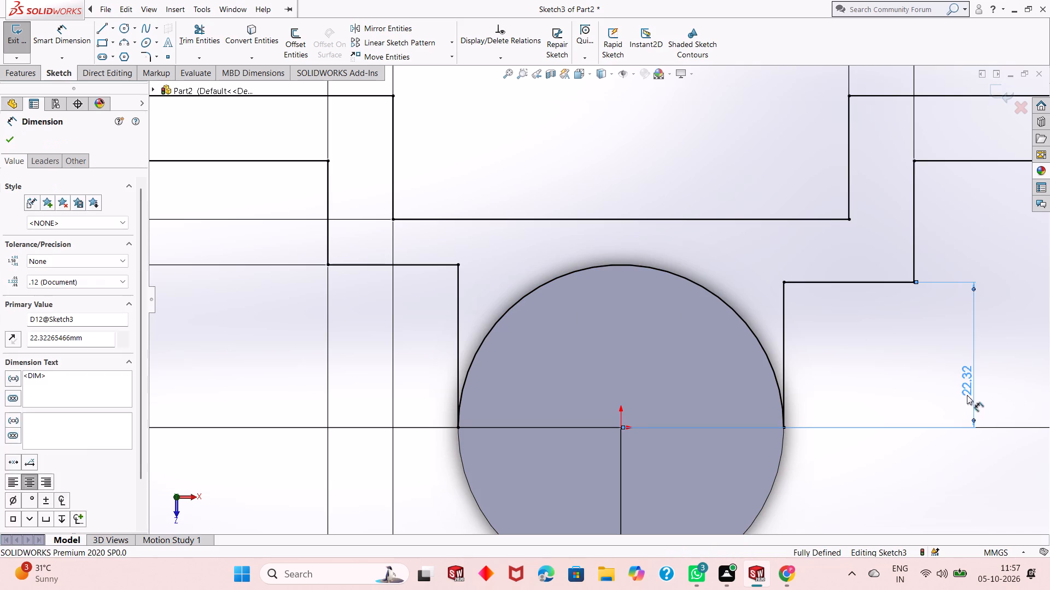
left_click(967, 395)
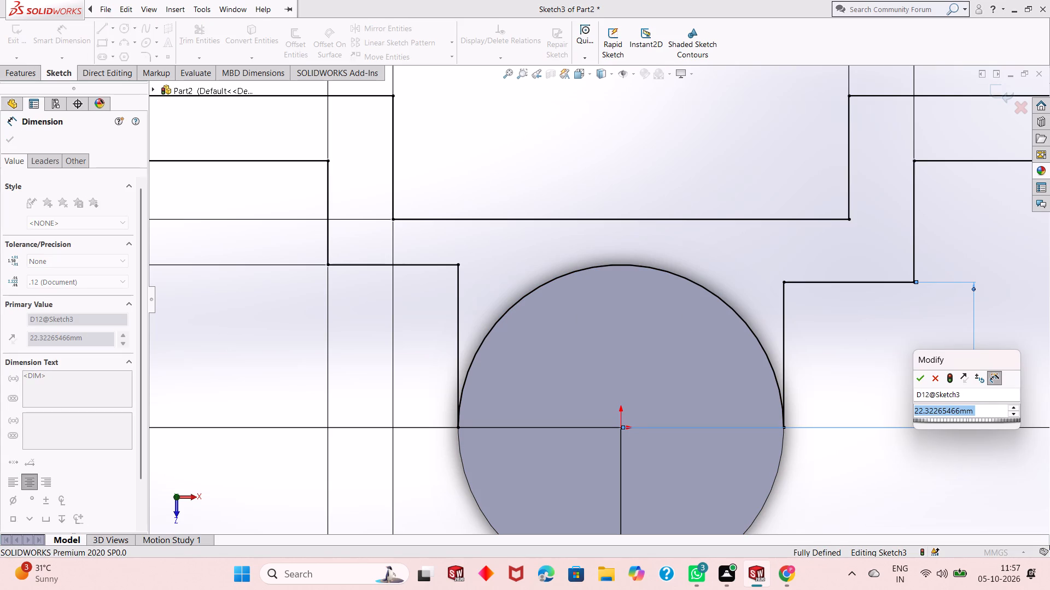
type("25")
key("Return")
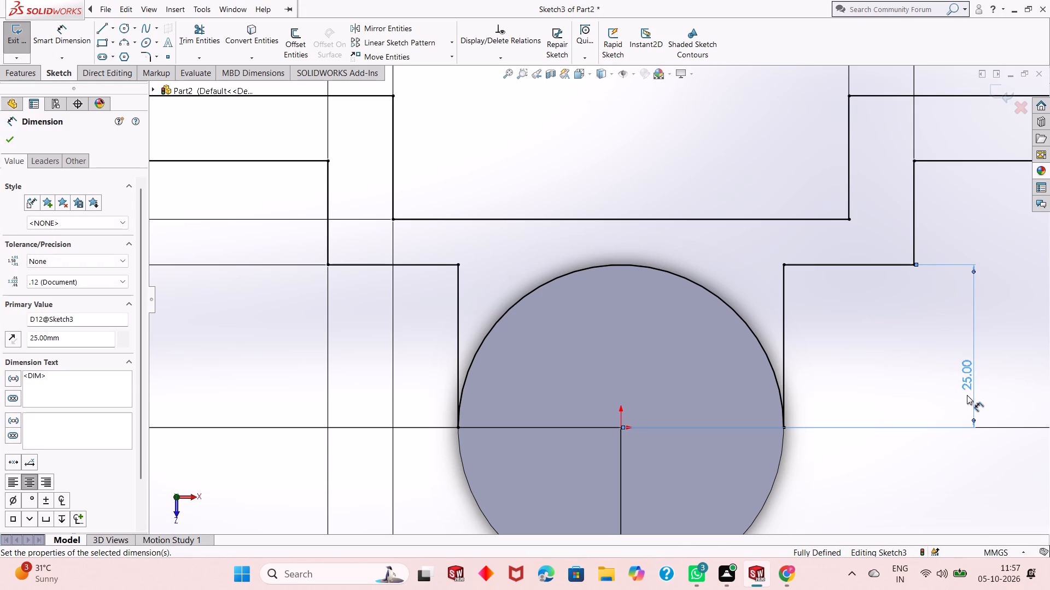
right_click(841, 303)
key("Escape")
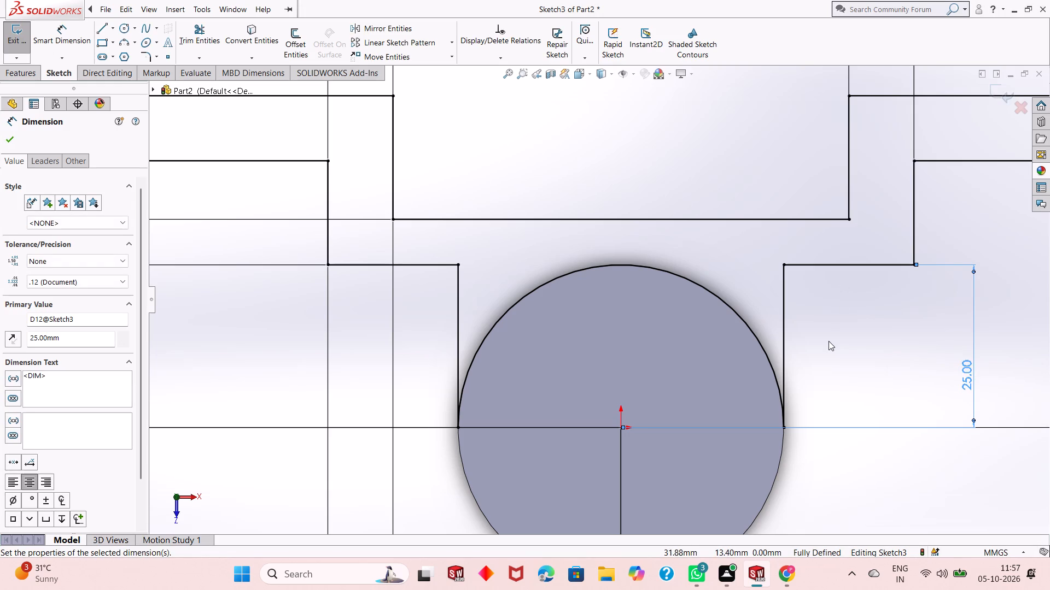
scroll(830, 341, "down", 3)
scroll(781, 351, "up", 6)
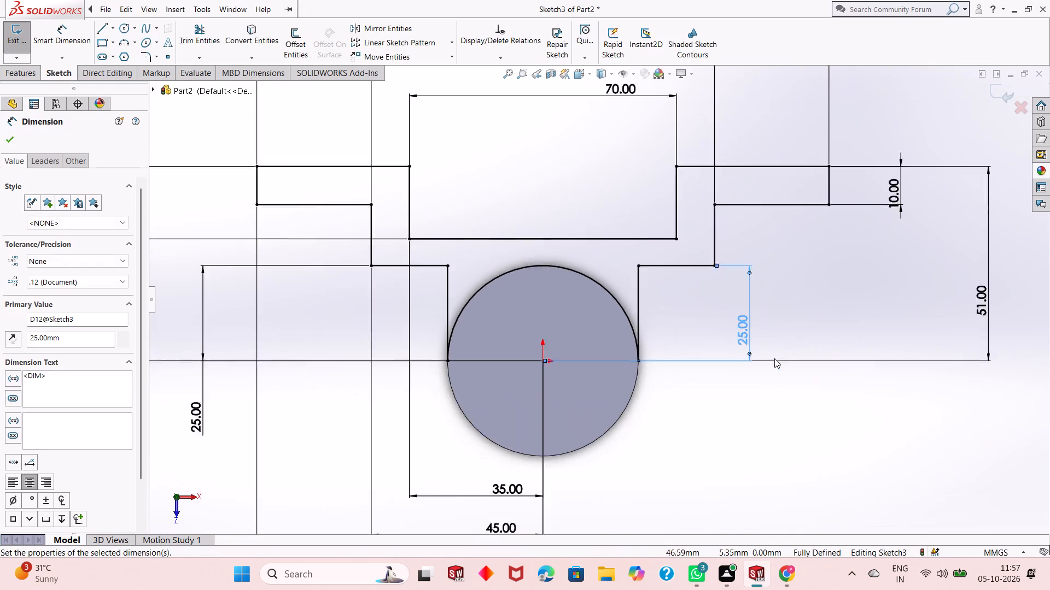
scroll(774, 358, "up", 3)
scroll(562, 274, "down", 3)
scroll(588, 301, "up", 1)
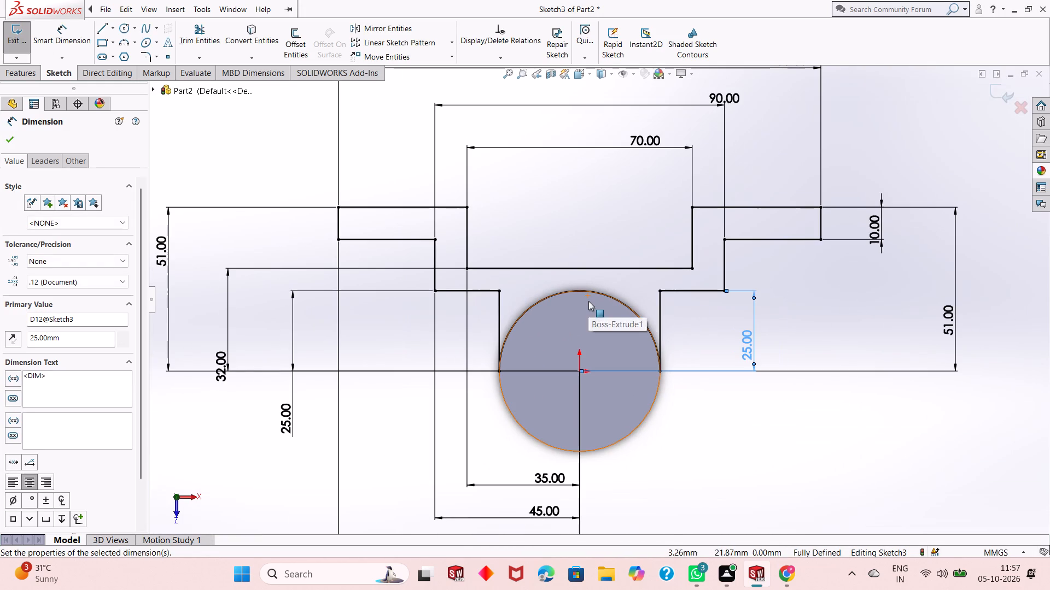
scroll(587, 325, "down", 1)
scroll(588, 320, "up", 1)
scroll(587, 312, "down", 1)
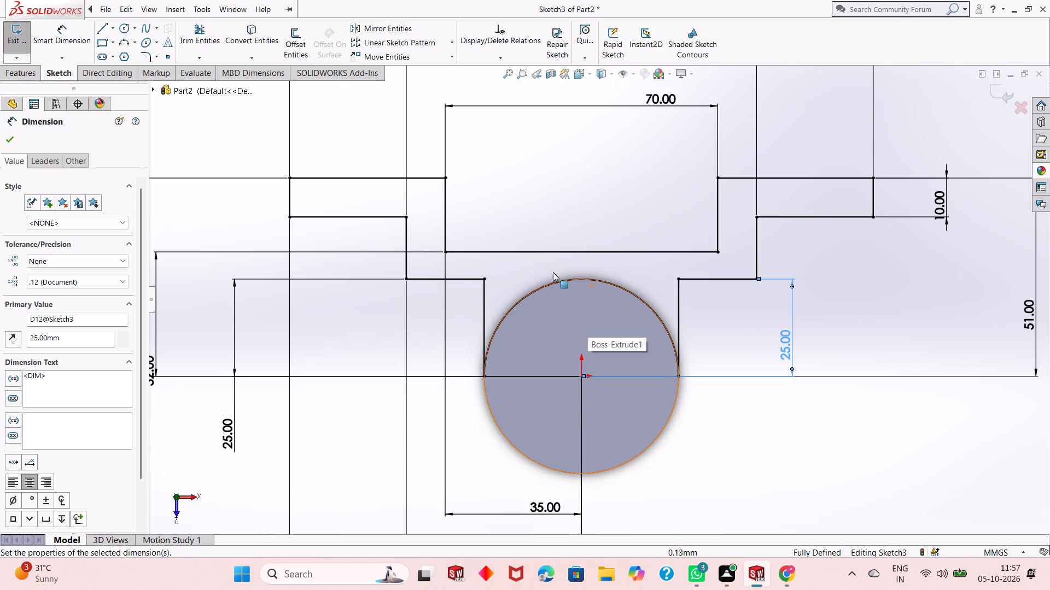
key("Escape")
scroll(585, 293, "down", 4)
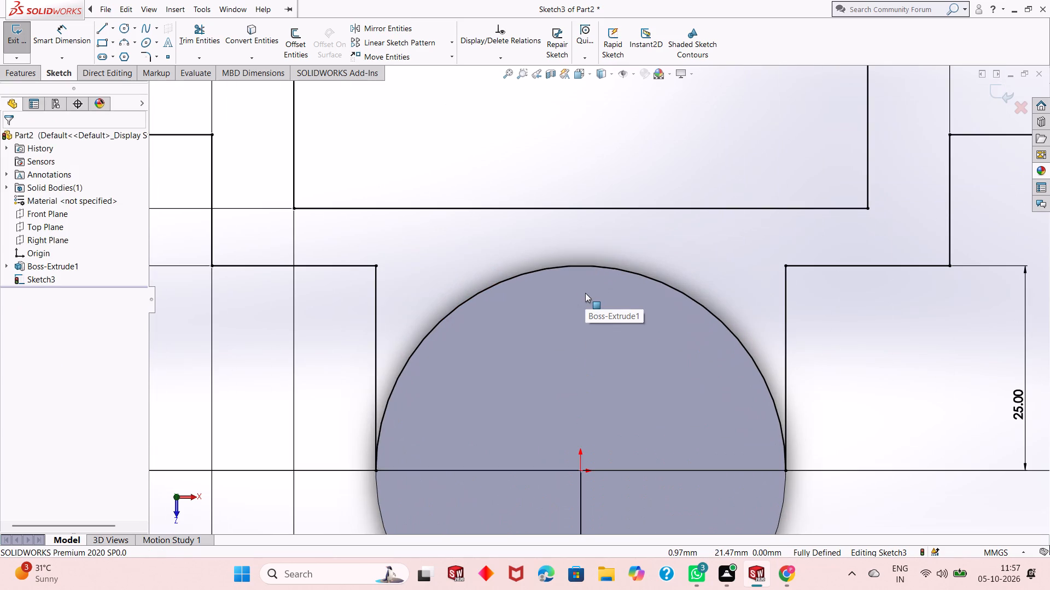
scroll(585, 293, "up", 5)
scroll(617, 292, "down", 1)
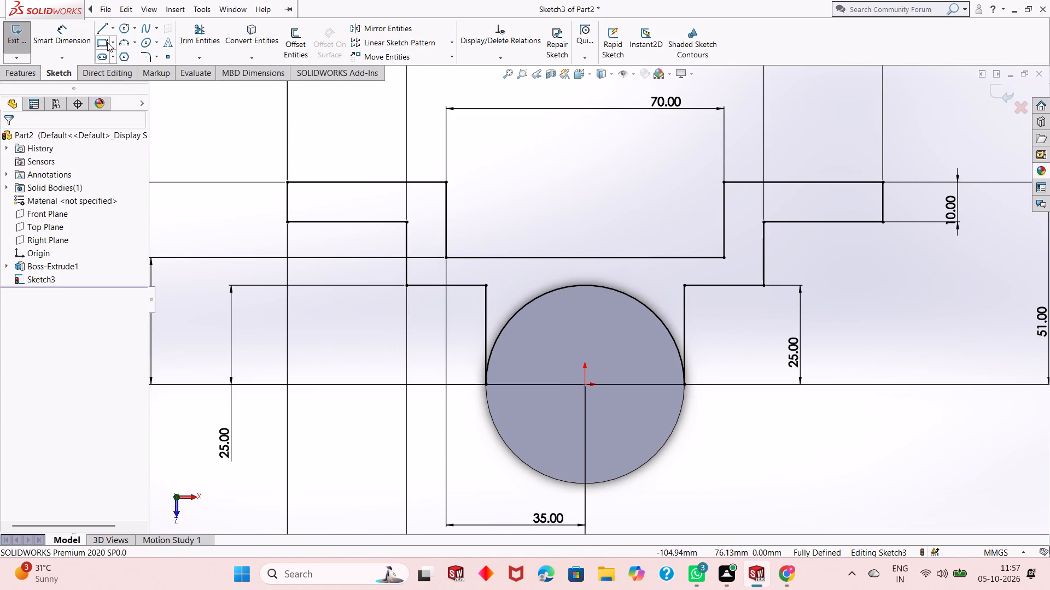
Fillet the two corners where the lower step lines meet the vertical lines beside the circle at 3 mm radius.
left_click(144, 54)
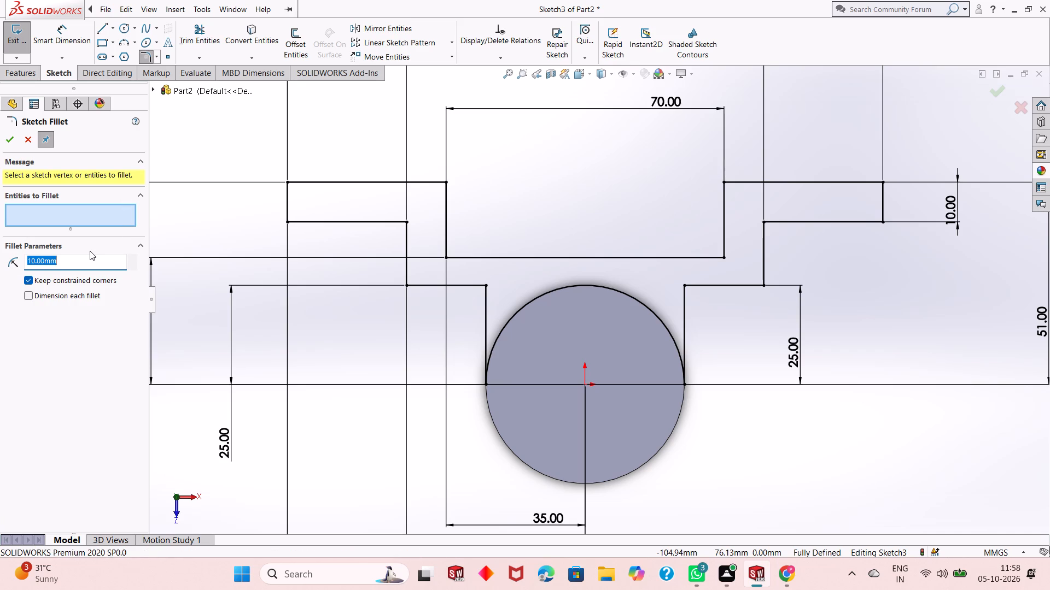
key("3")
key("Return")
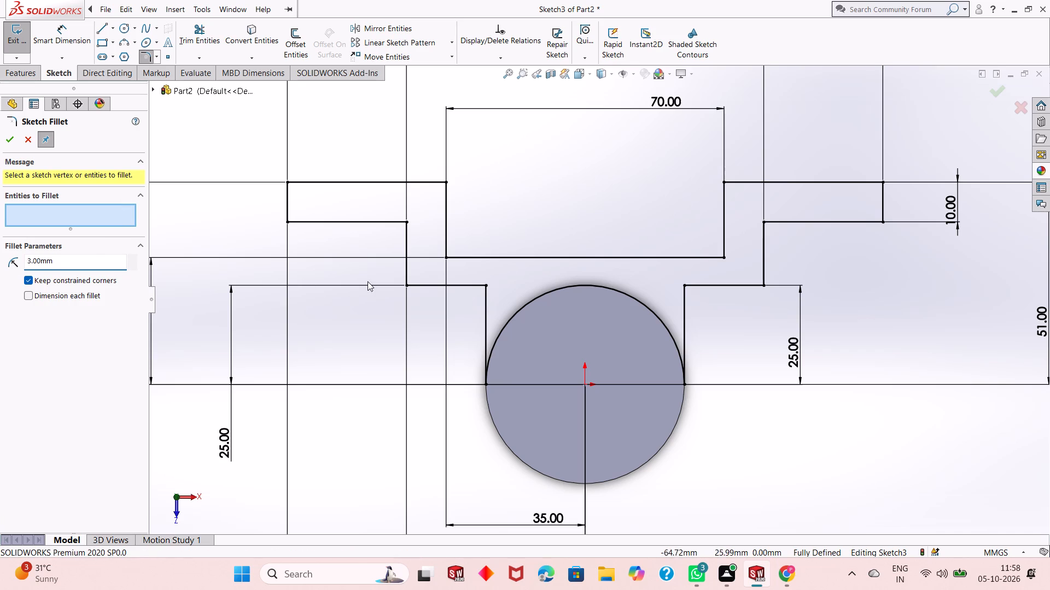
left_click(476, 285)
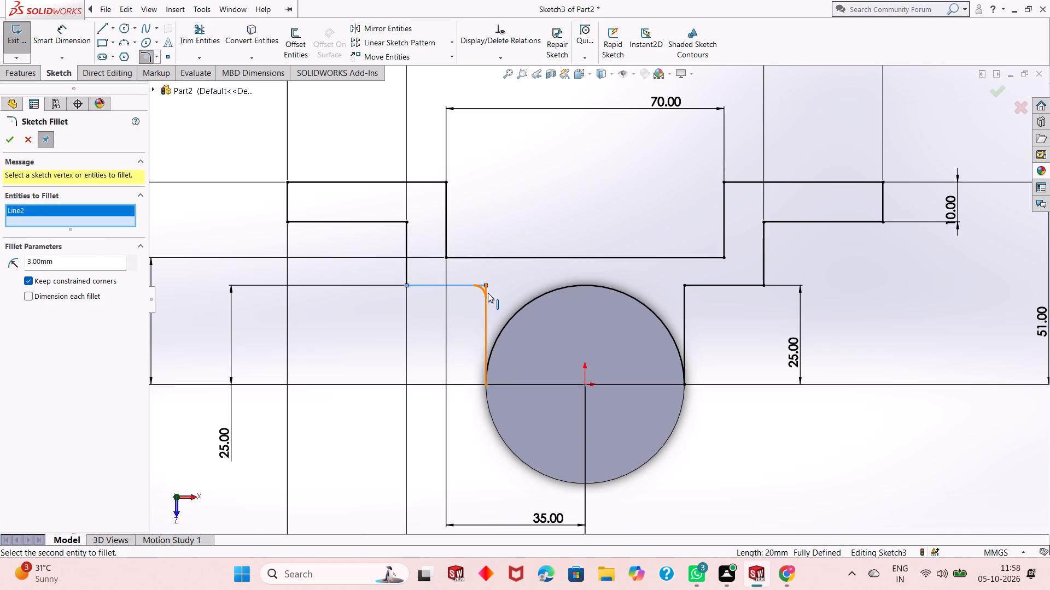
left_click(488, 293)
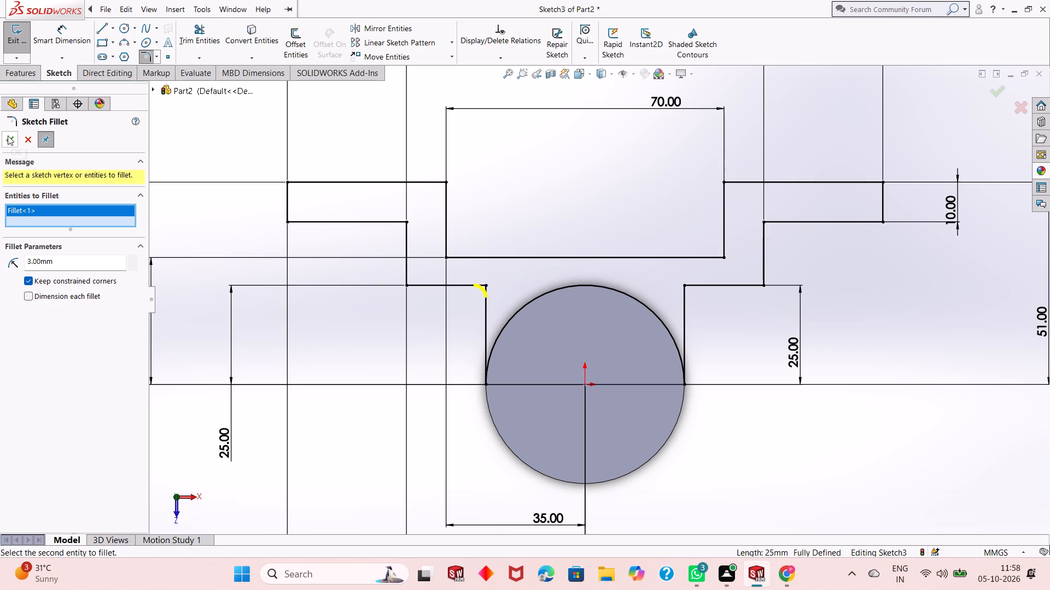
left_click(8, 135)
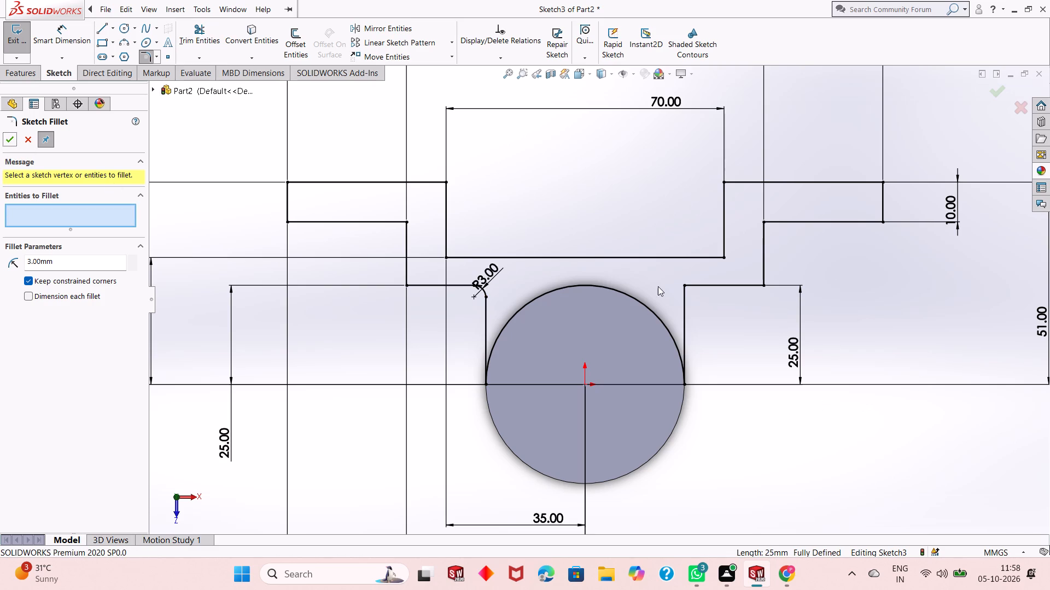
left_click(690, 286)
left_click(687, 296)
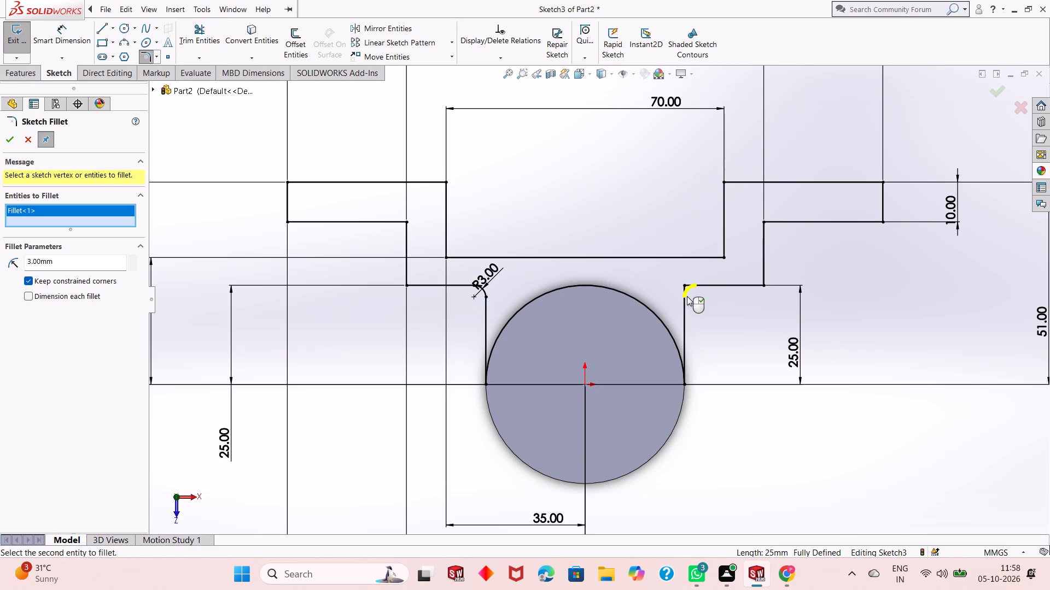
left_click(11, 136)
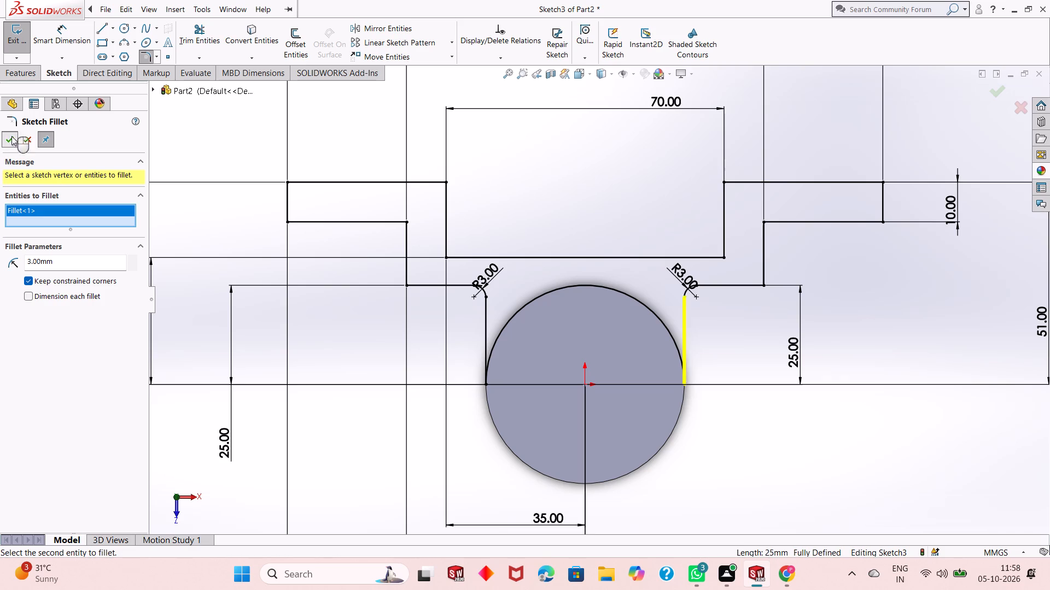
key("Escape")
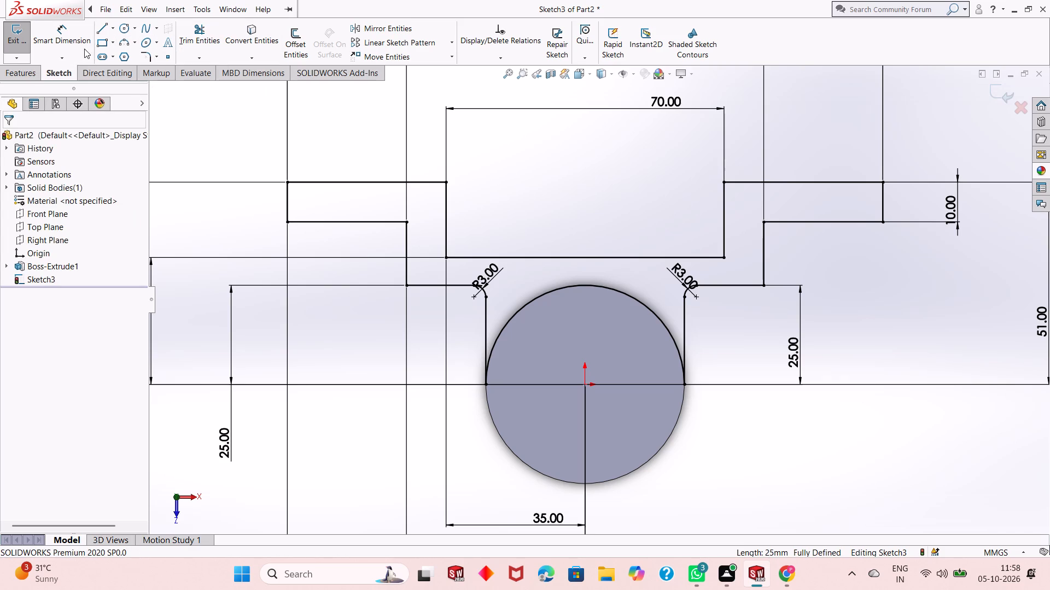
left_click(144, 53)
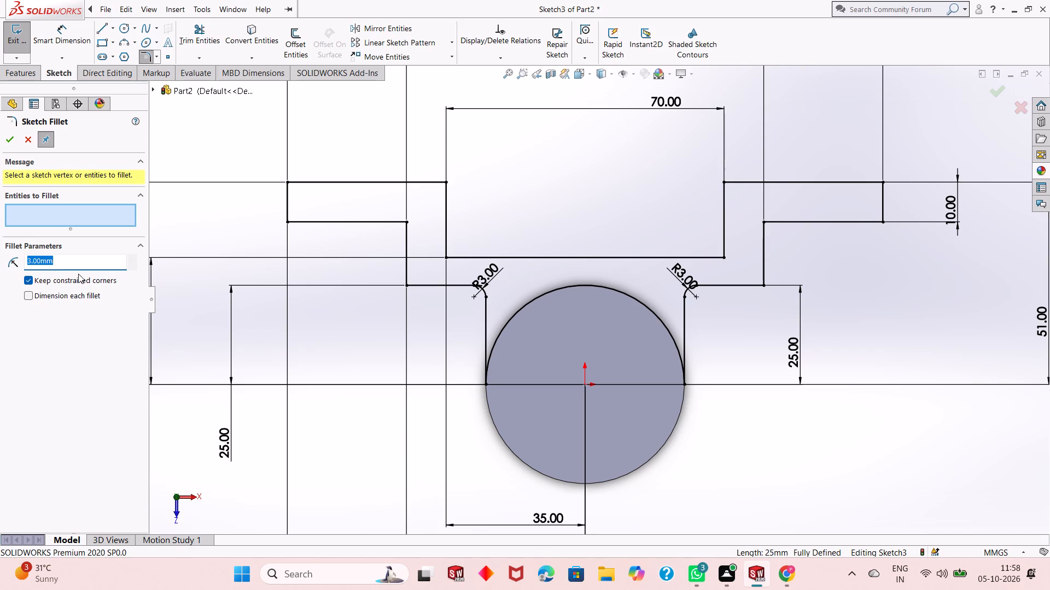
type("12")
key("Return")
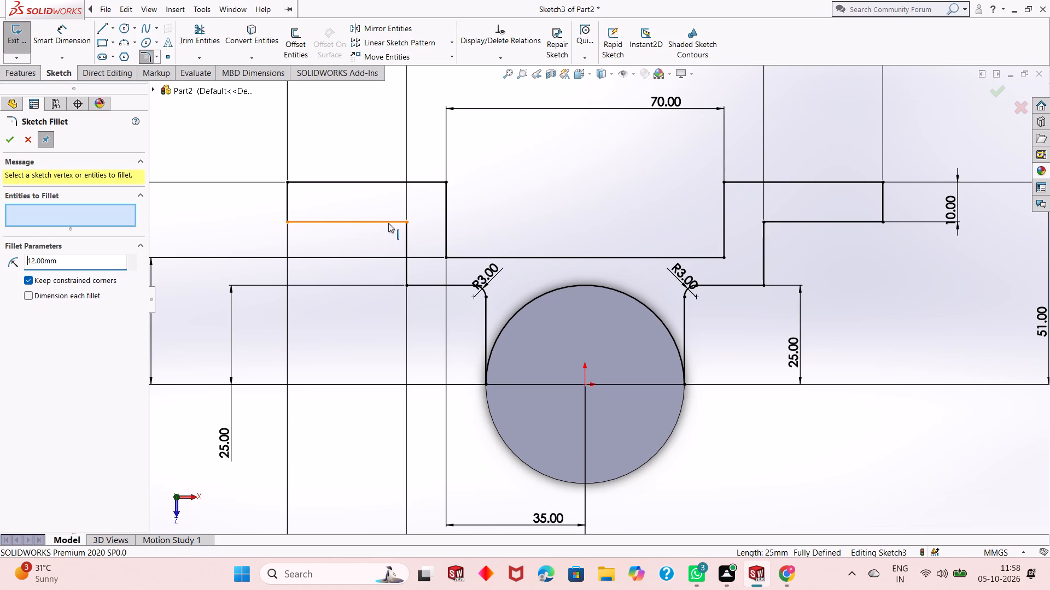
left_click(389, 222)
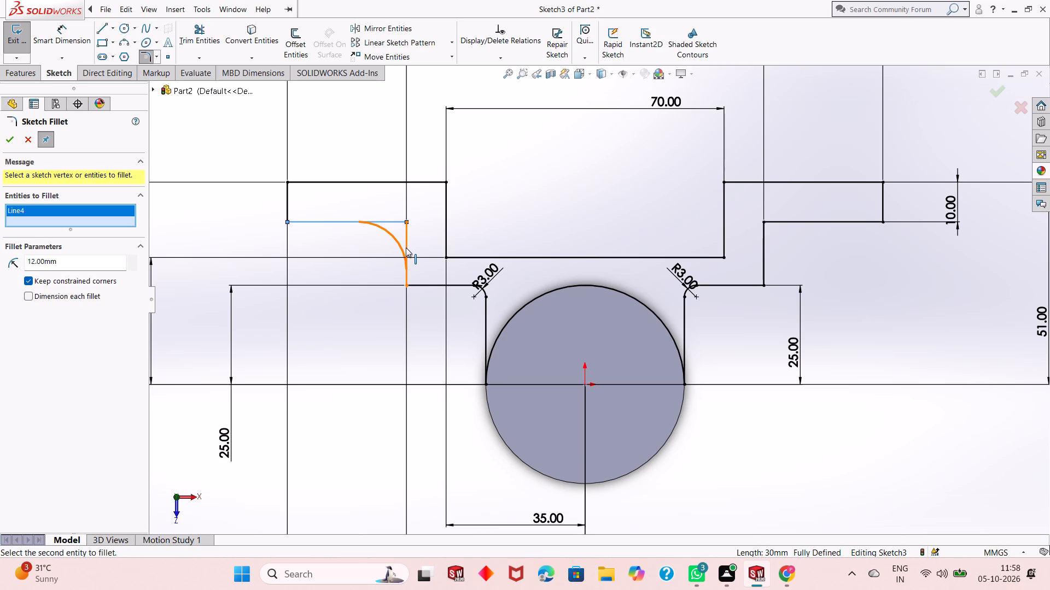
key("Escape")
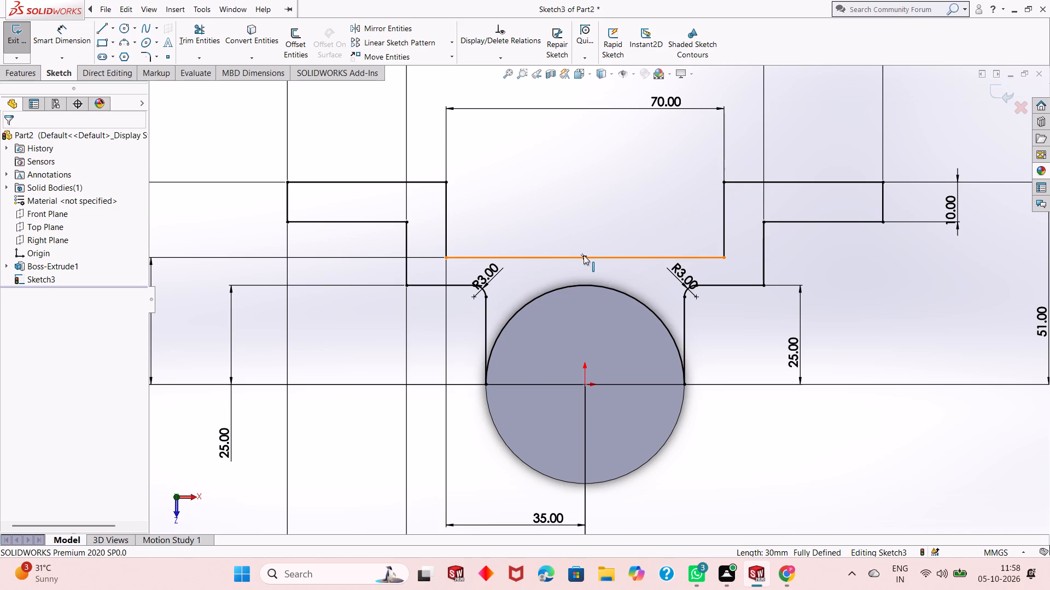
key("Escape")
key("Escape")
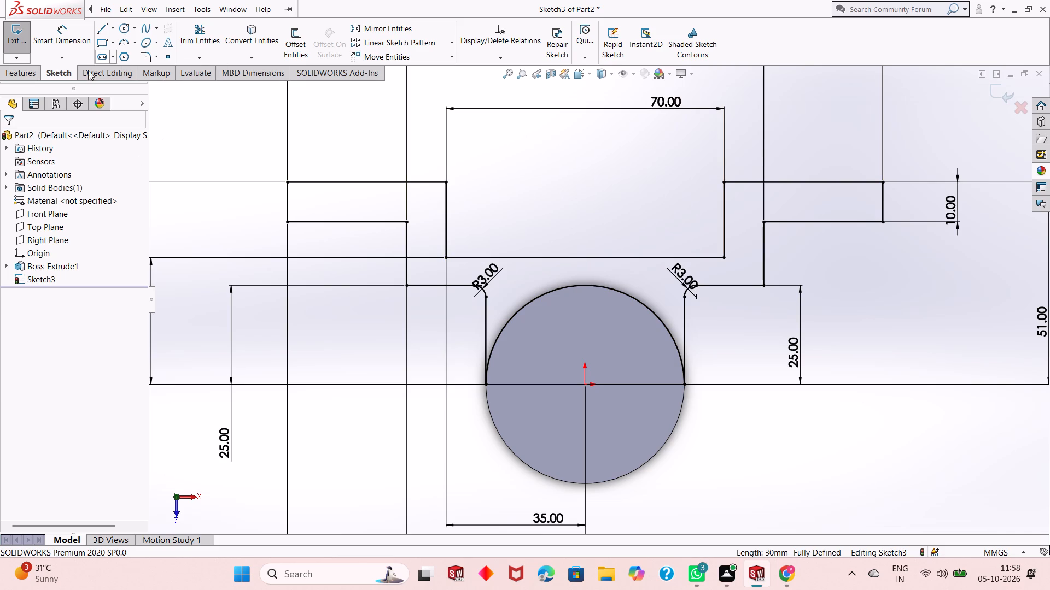
Fillet the inner corners under the left and right flanges, where they meet the step's vertical lines, at 6 mm radius.
left_click(143, 55)
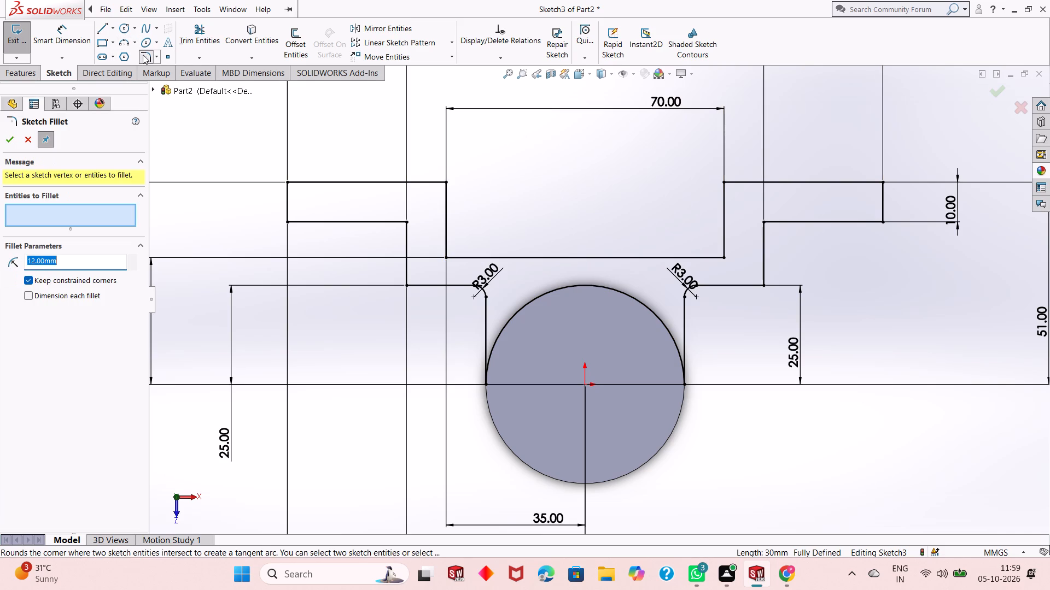
key("6")
key("Return")
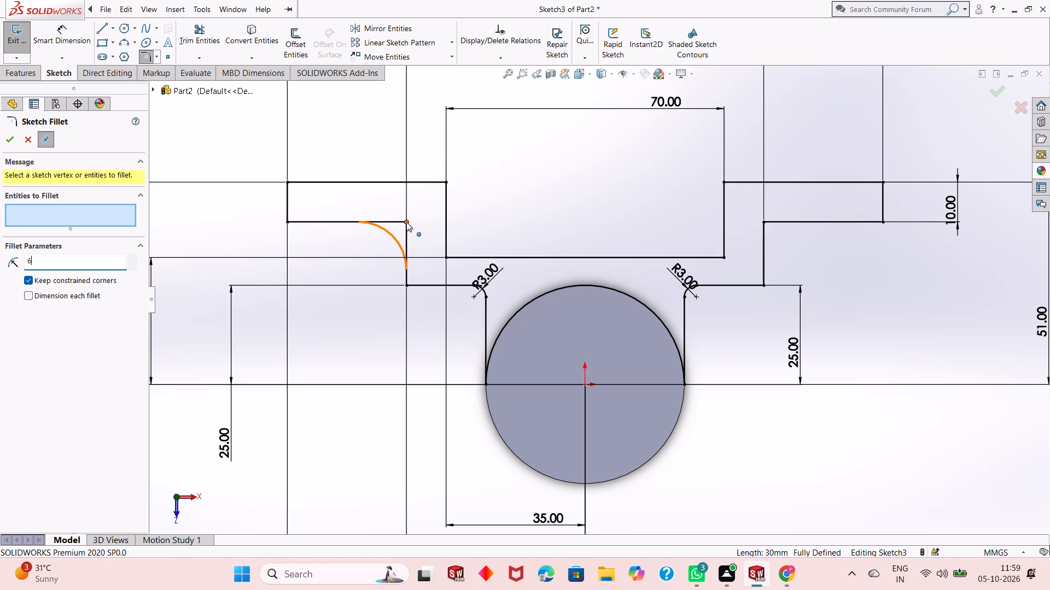
left_click(406, 222)
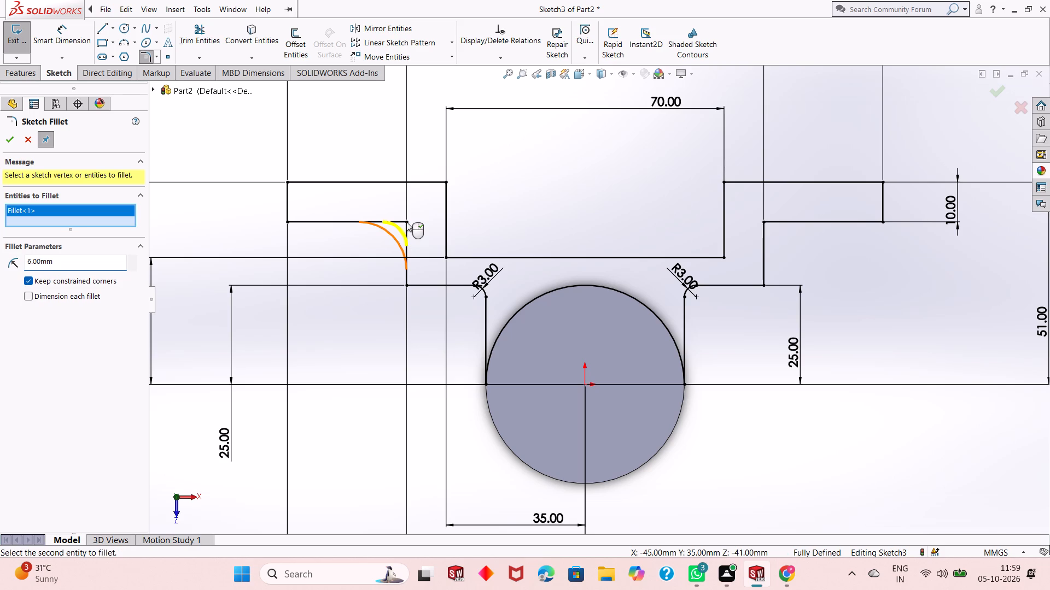
left_click(764, 221)
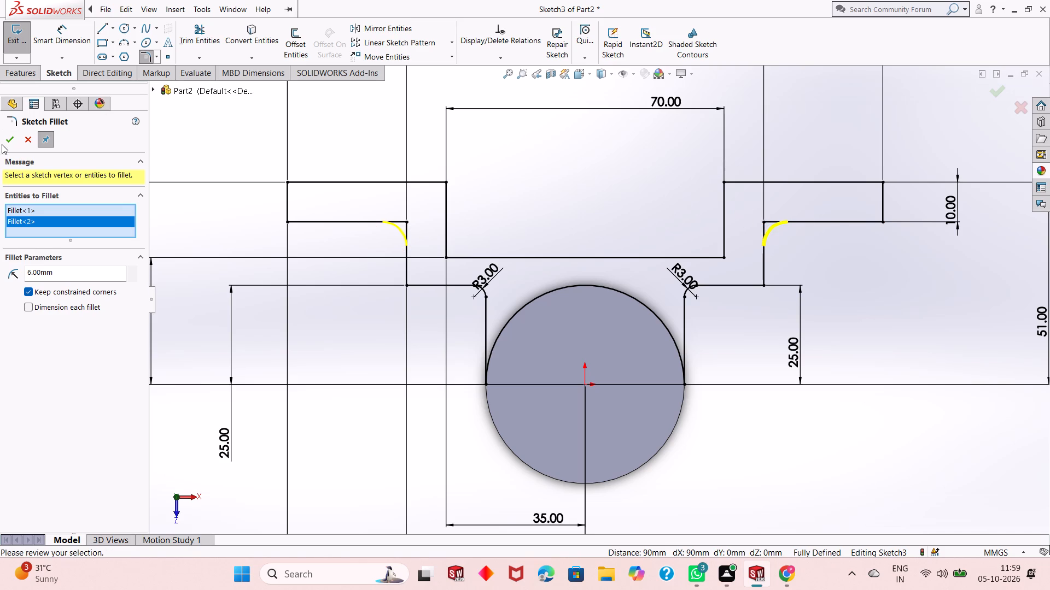
left_click(12, 134)
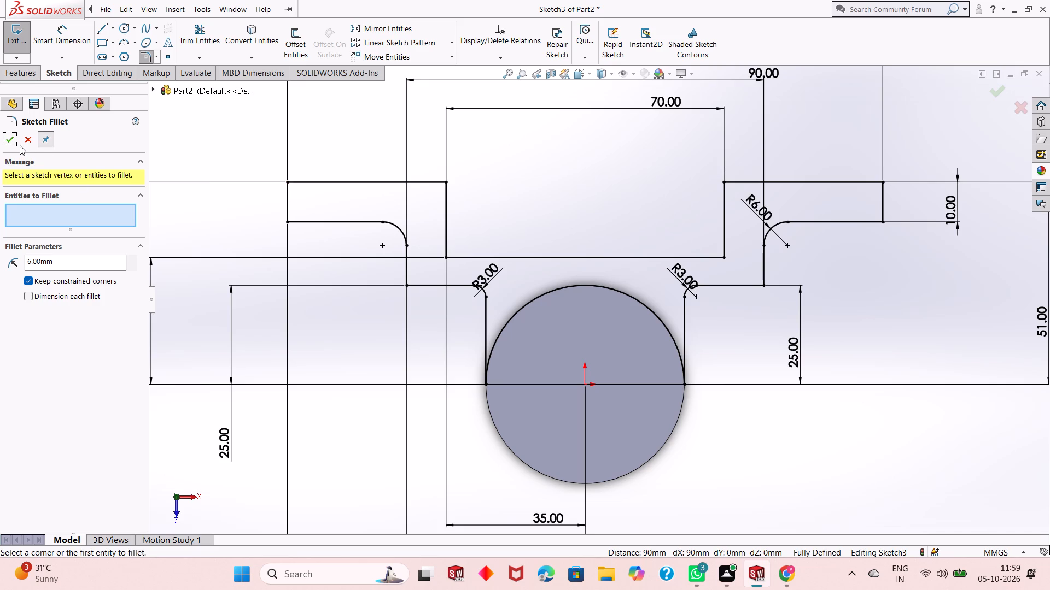
left_click(11, 144)
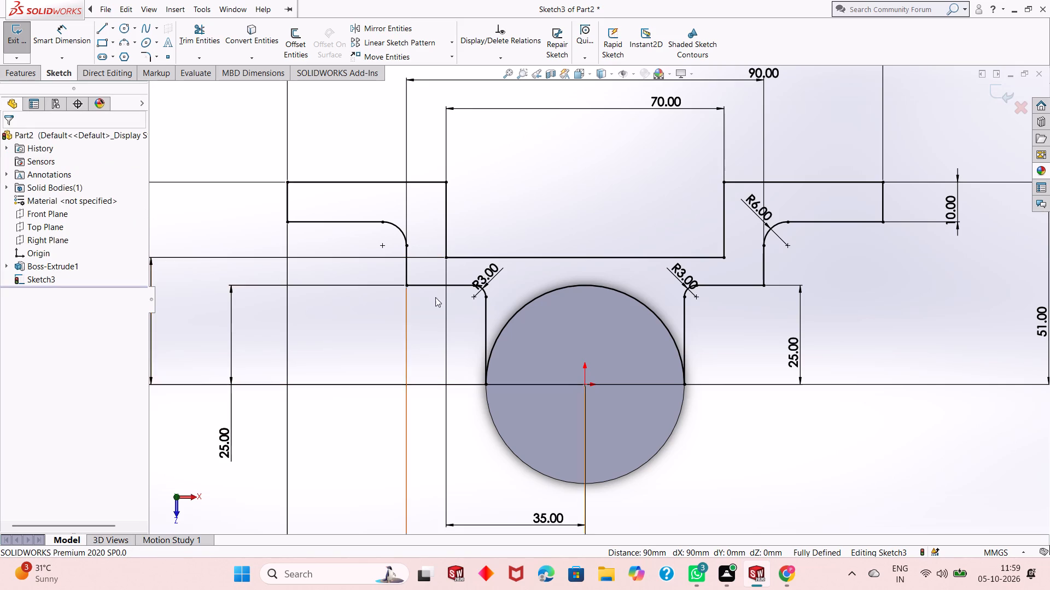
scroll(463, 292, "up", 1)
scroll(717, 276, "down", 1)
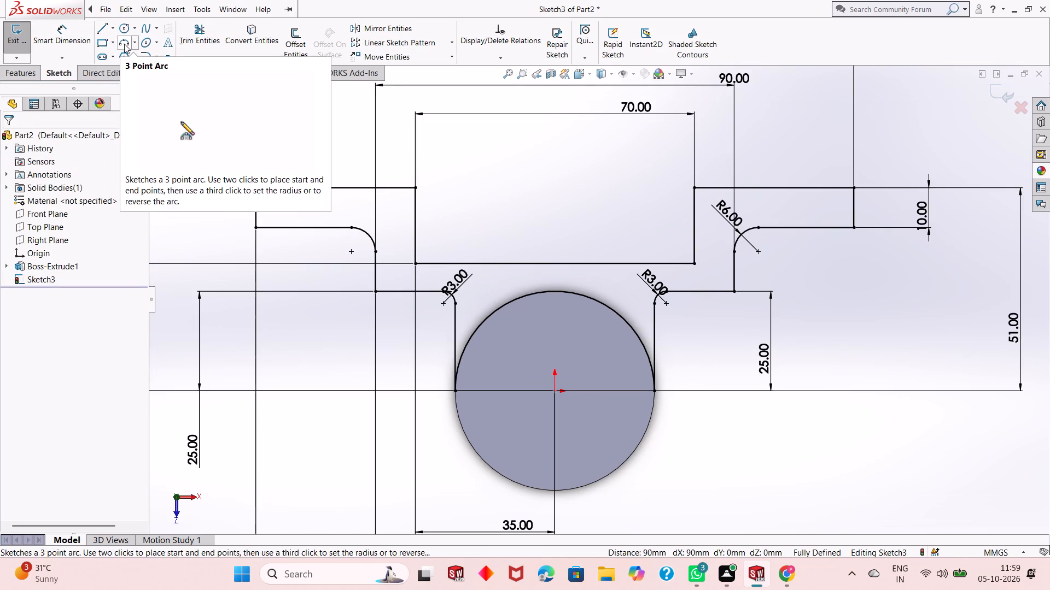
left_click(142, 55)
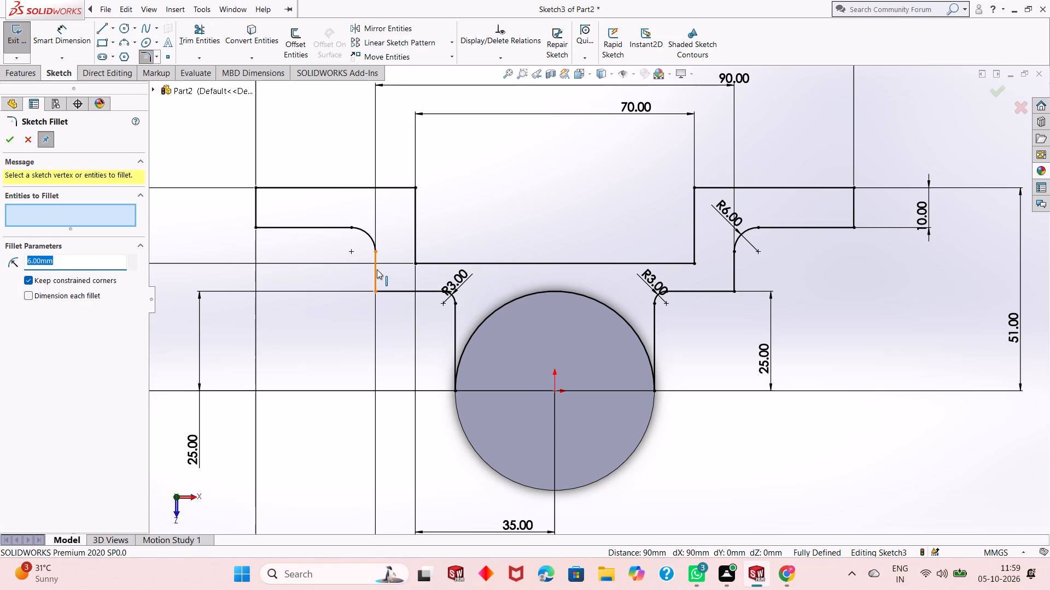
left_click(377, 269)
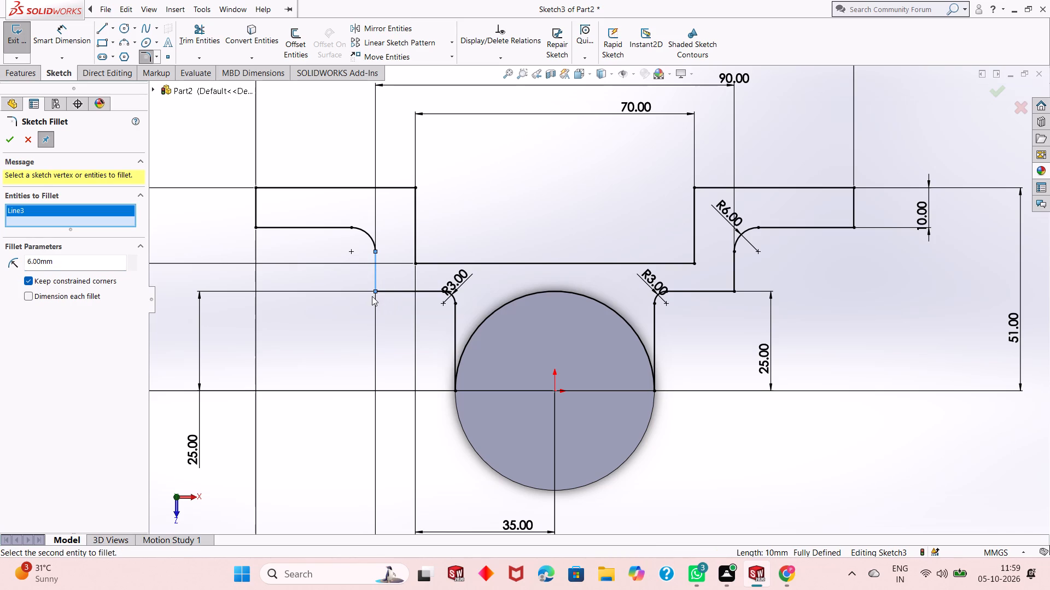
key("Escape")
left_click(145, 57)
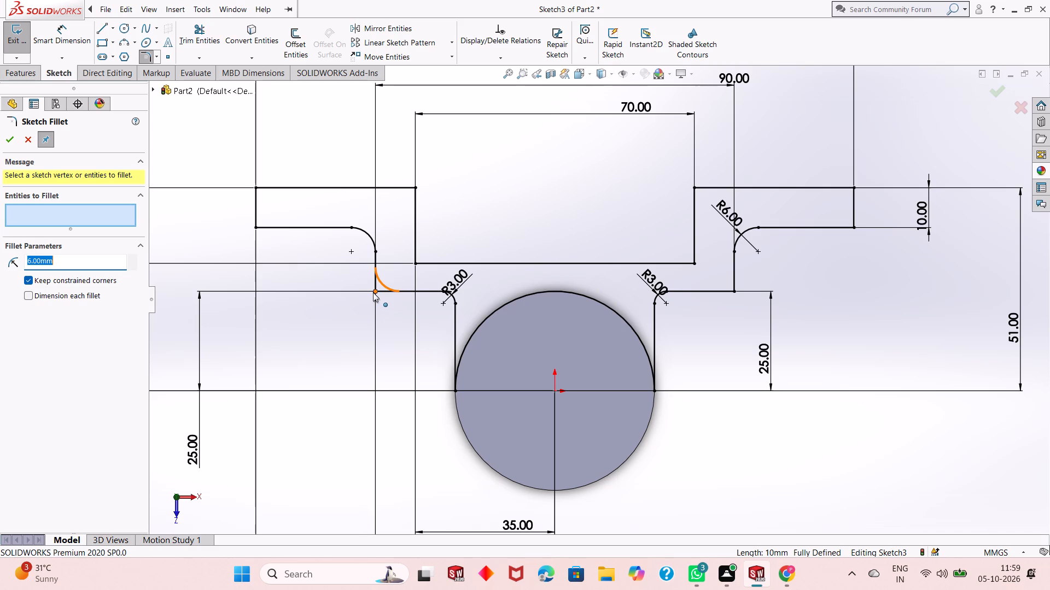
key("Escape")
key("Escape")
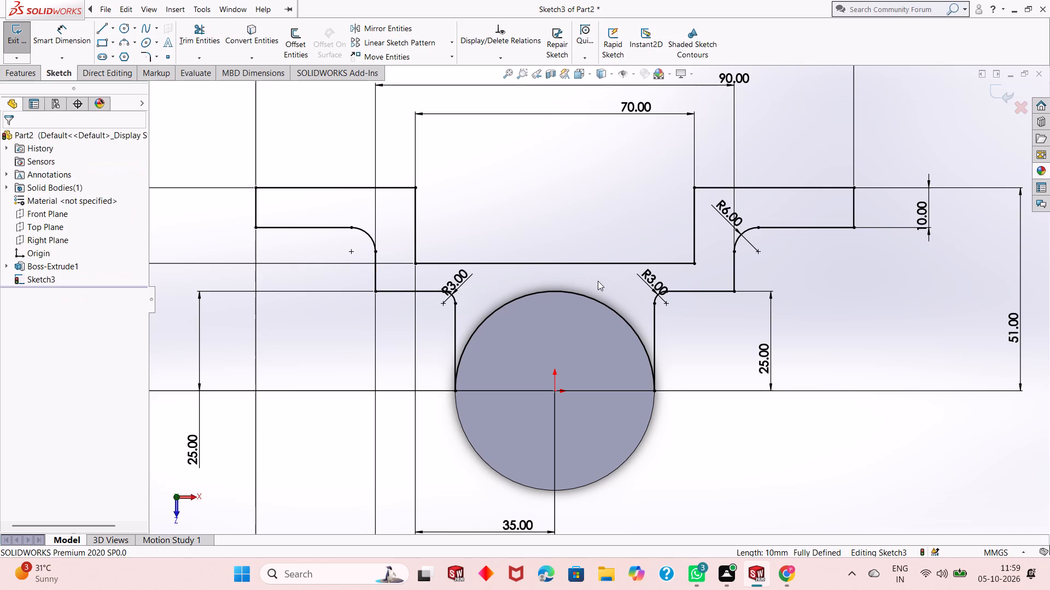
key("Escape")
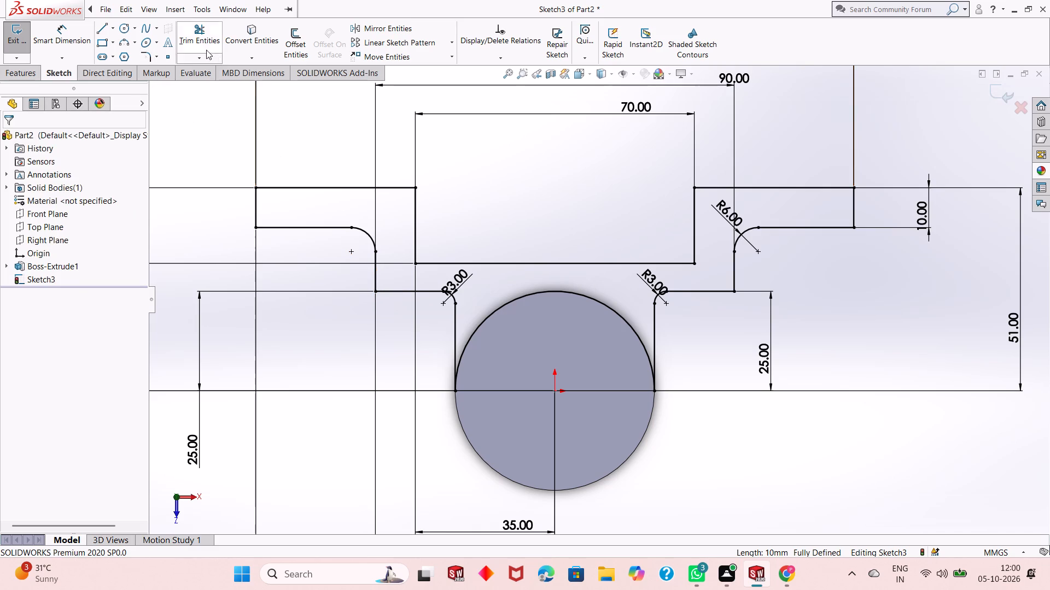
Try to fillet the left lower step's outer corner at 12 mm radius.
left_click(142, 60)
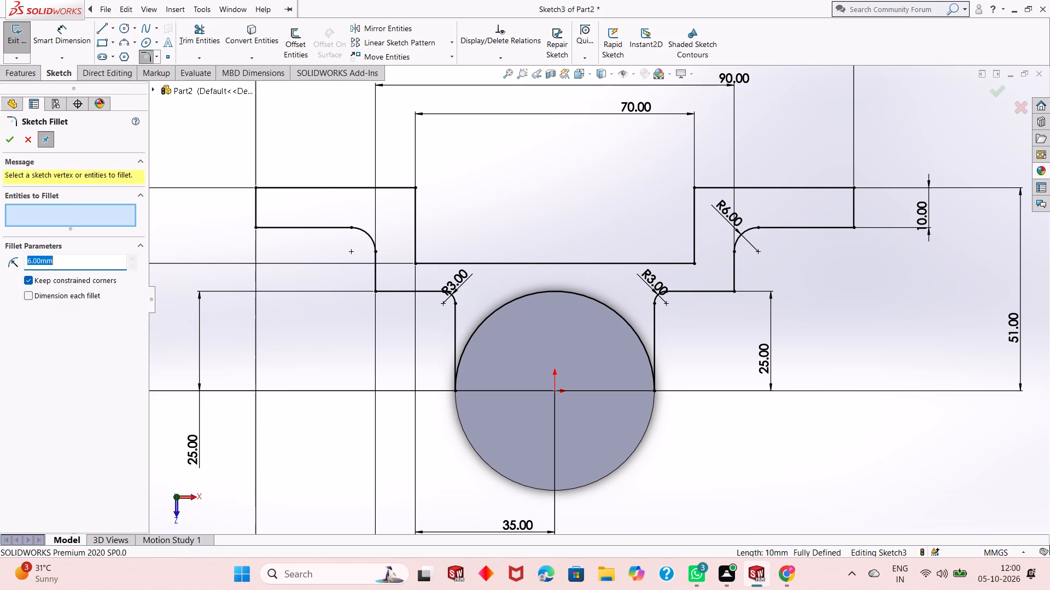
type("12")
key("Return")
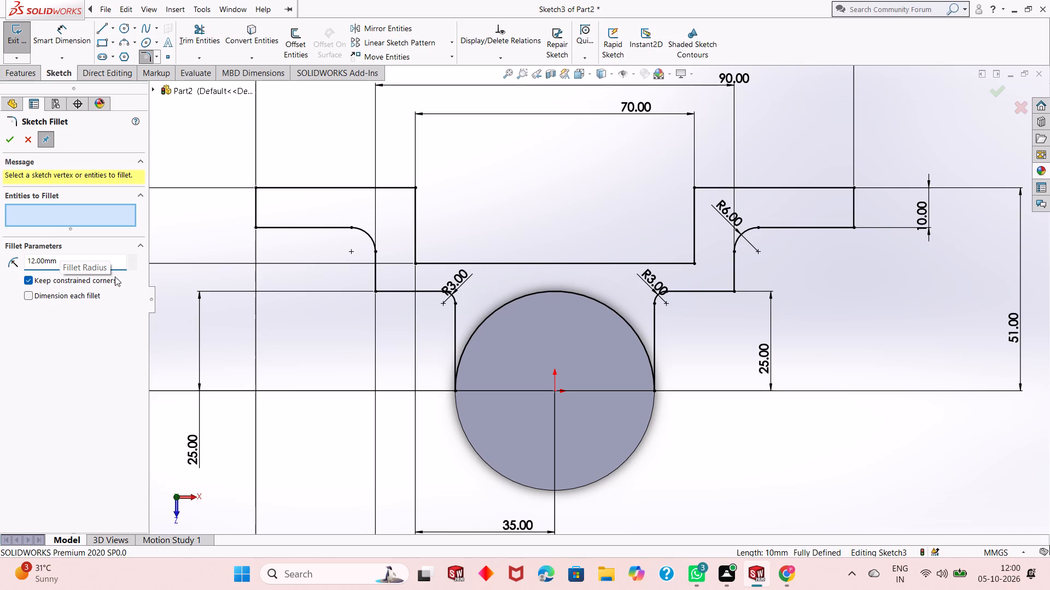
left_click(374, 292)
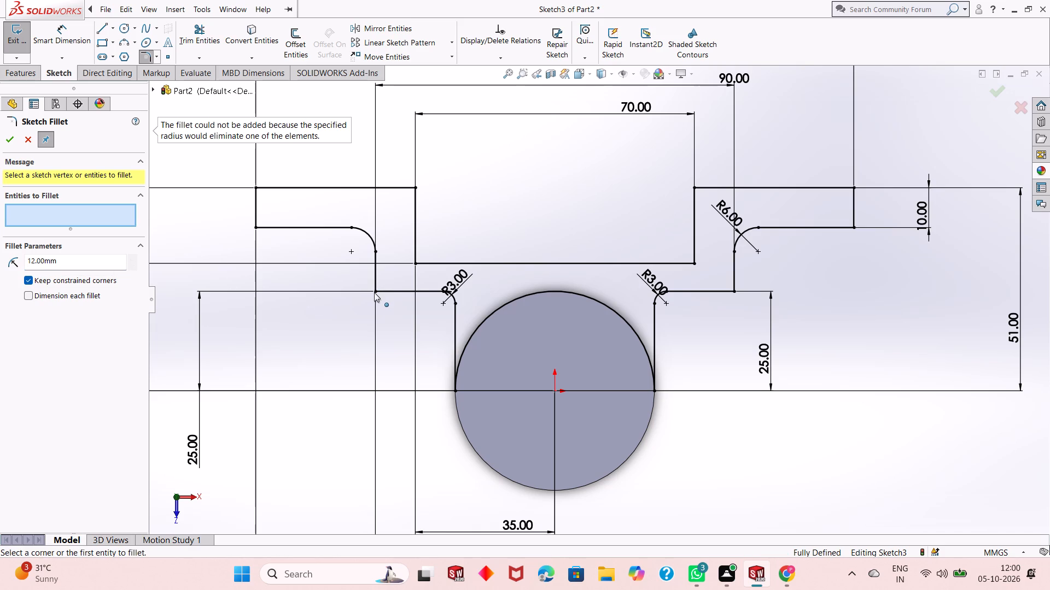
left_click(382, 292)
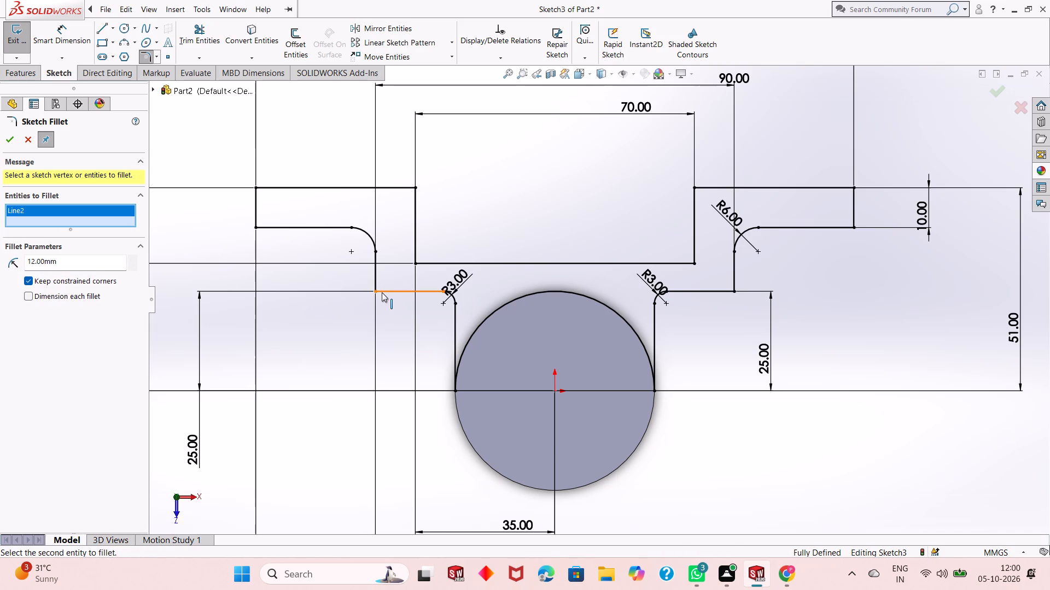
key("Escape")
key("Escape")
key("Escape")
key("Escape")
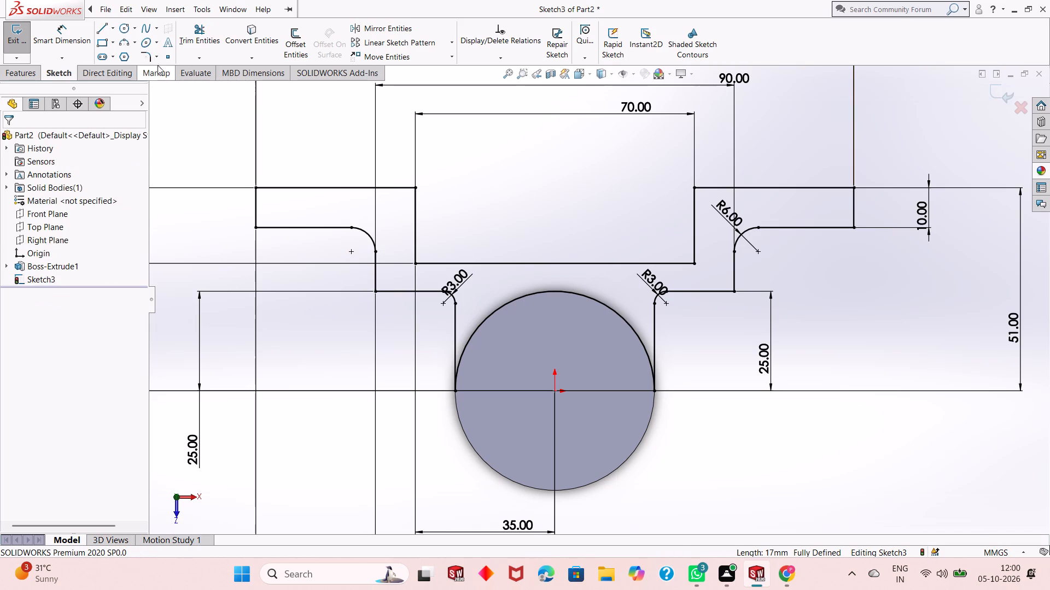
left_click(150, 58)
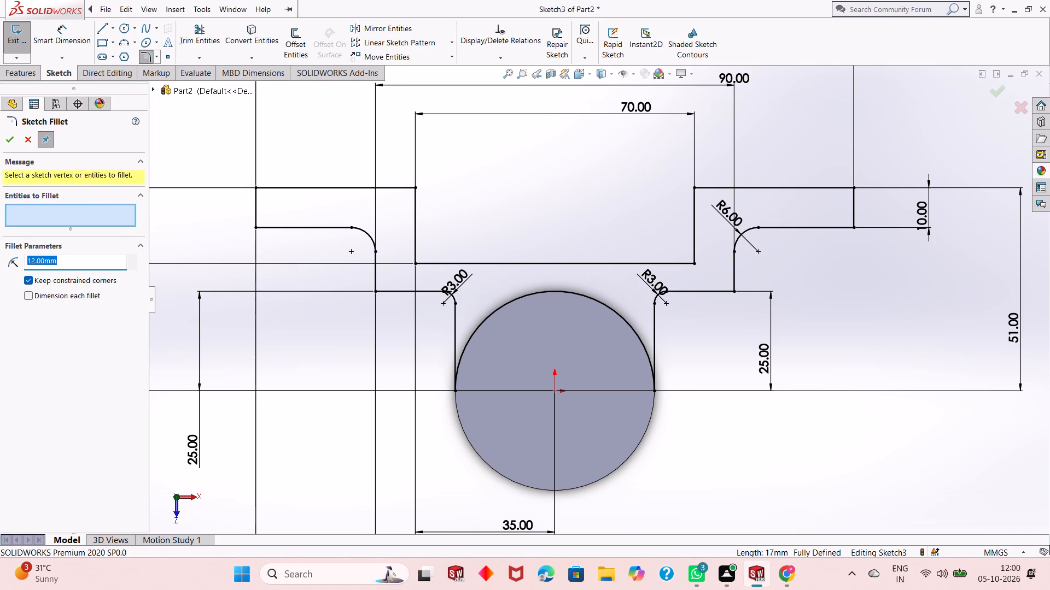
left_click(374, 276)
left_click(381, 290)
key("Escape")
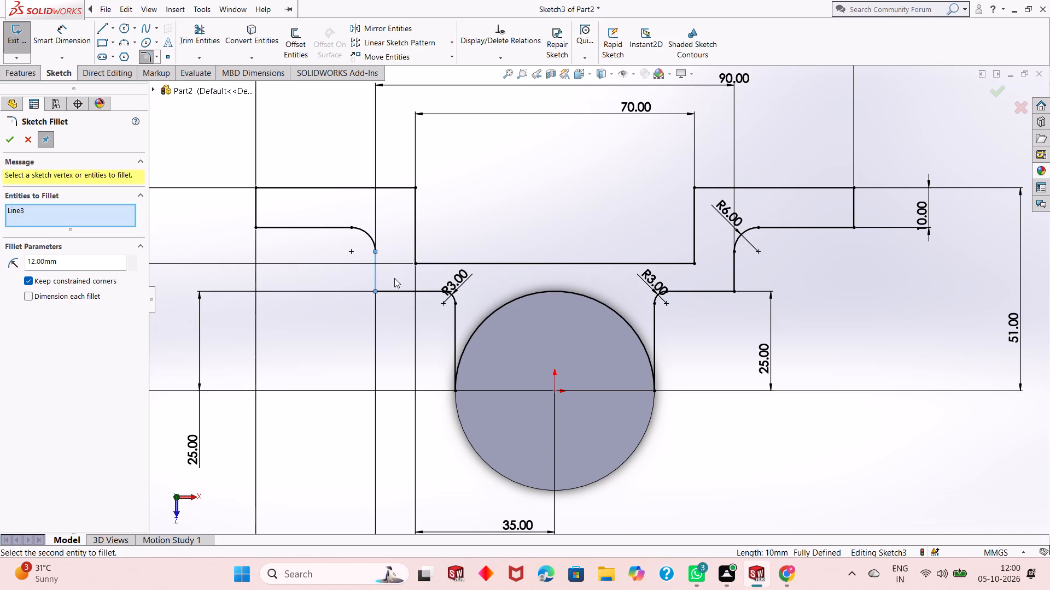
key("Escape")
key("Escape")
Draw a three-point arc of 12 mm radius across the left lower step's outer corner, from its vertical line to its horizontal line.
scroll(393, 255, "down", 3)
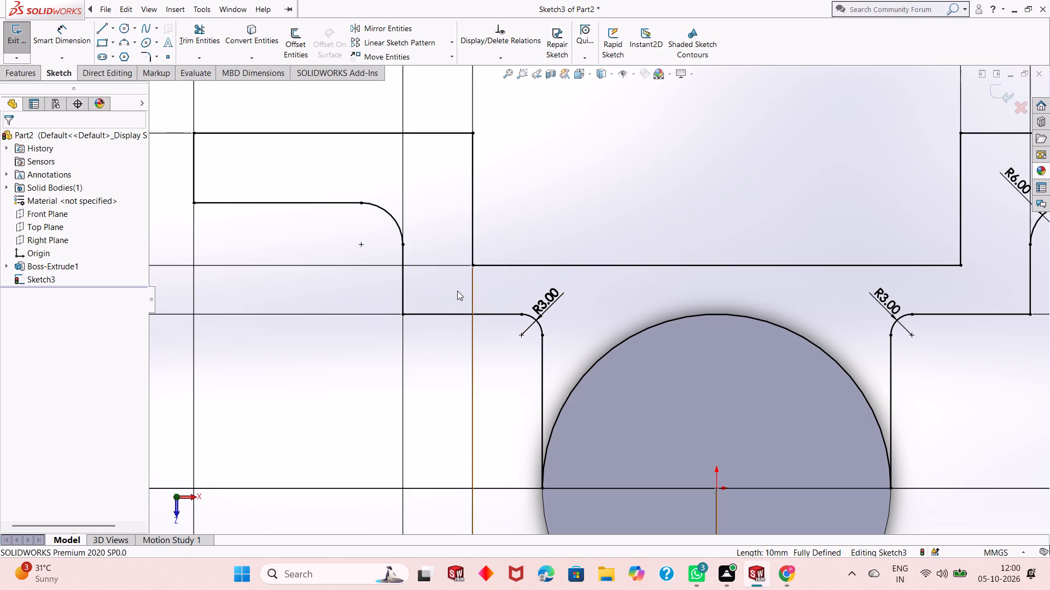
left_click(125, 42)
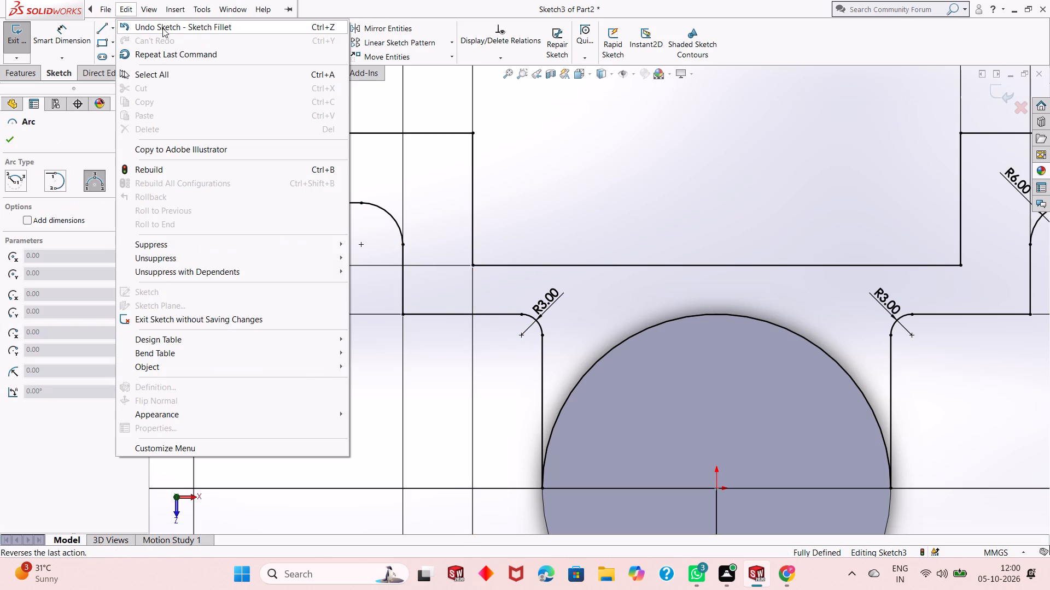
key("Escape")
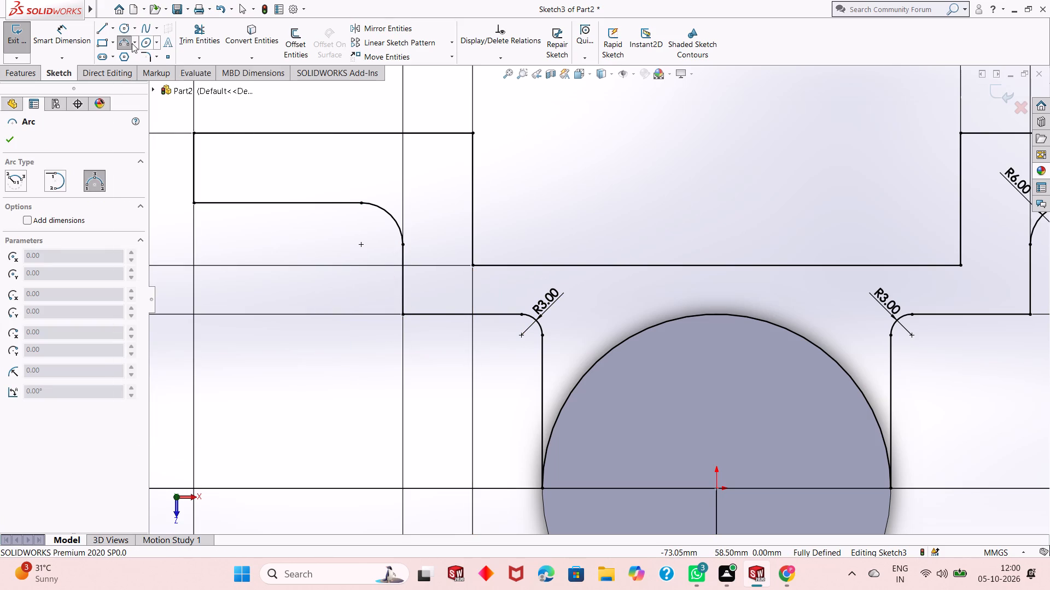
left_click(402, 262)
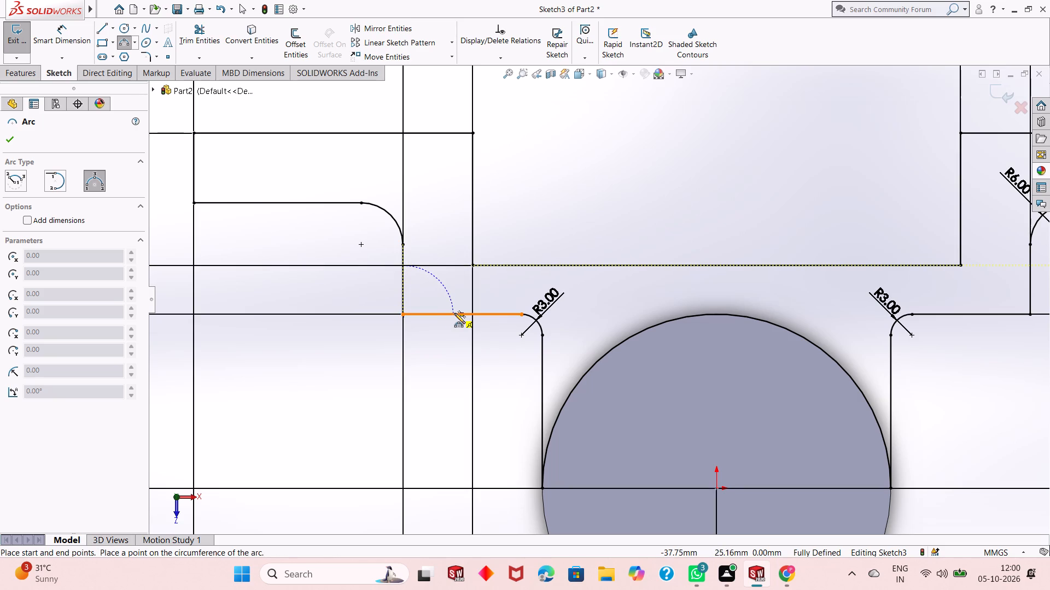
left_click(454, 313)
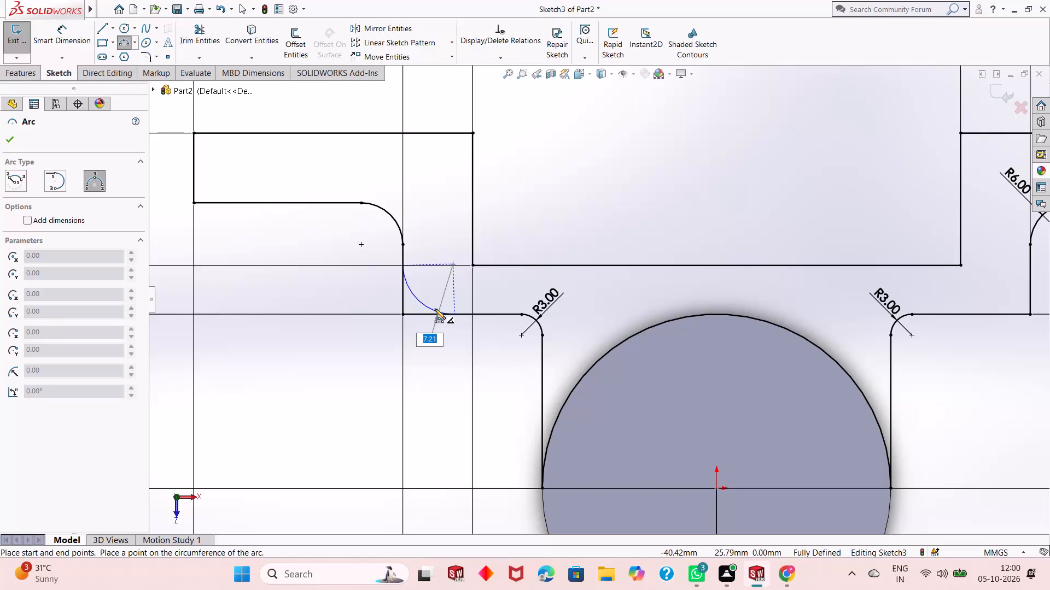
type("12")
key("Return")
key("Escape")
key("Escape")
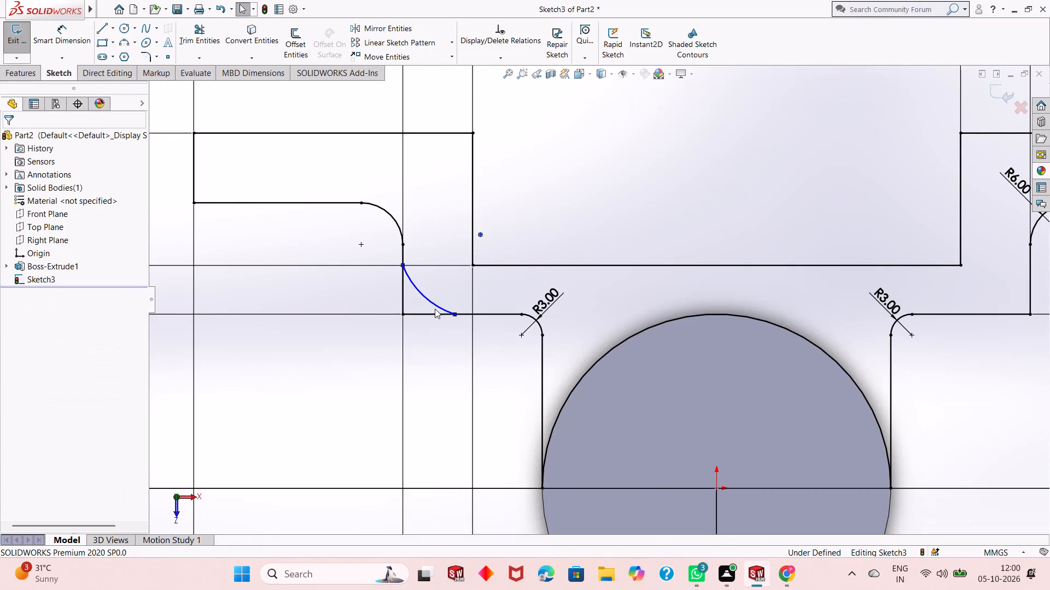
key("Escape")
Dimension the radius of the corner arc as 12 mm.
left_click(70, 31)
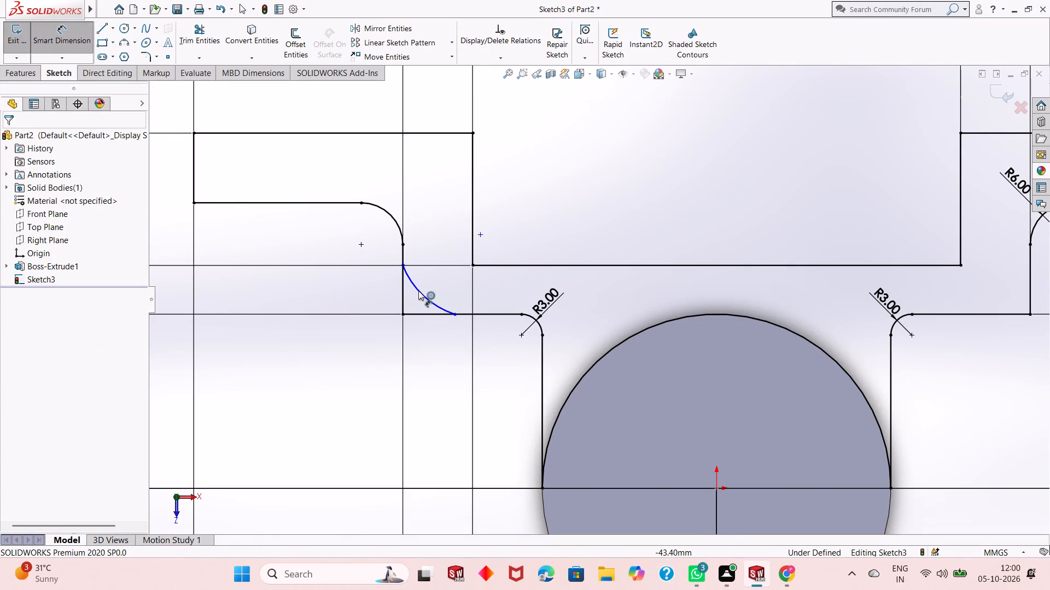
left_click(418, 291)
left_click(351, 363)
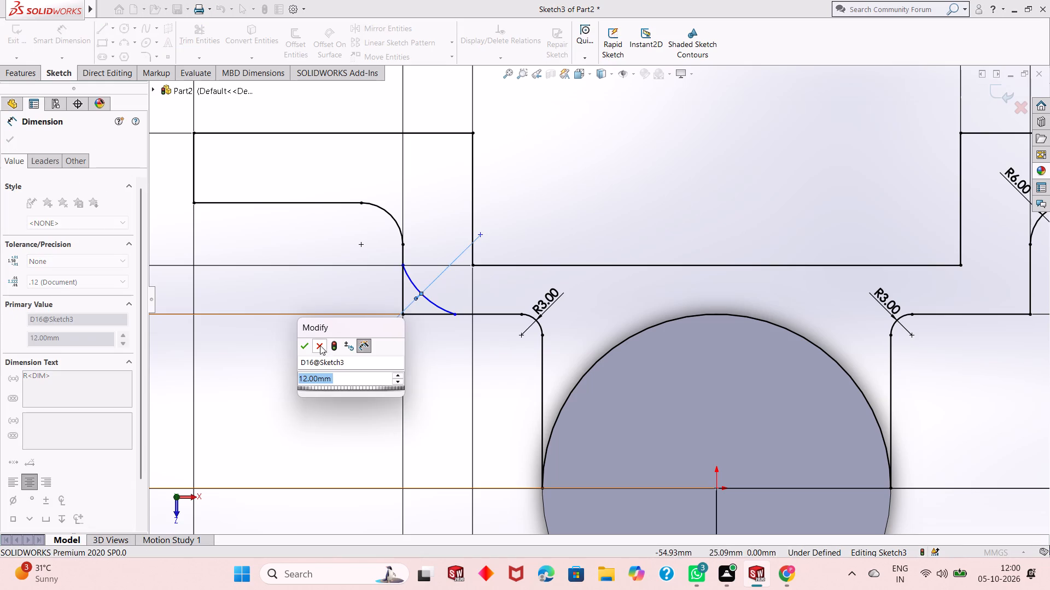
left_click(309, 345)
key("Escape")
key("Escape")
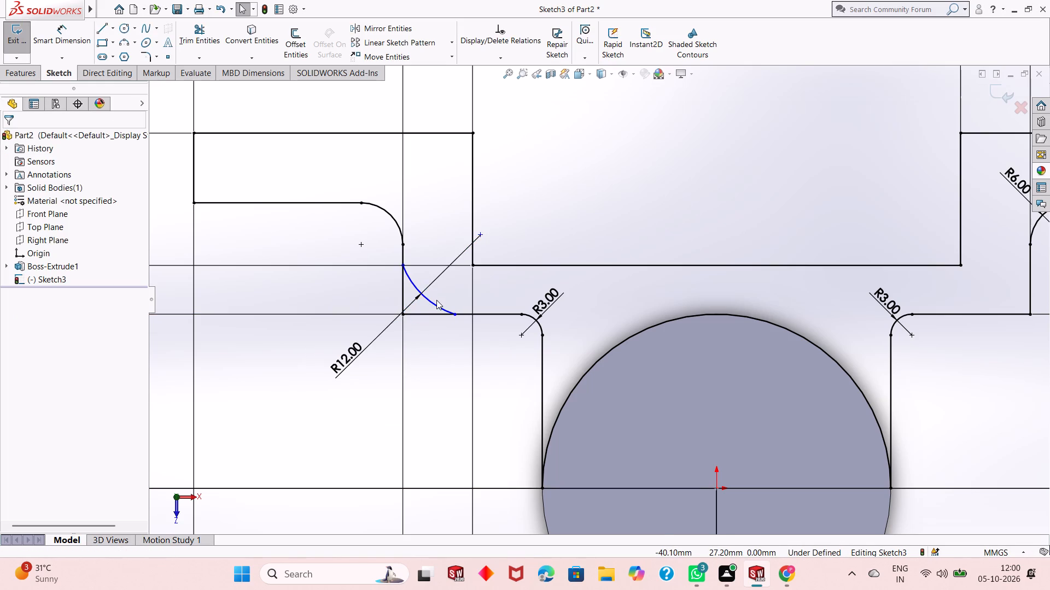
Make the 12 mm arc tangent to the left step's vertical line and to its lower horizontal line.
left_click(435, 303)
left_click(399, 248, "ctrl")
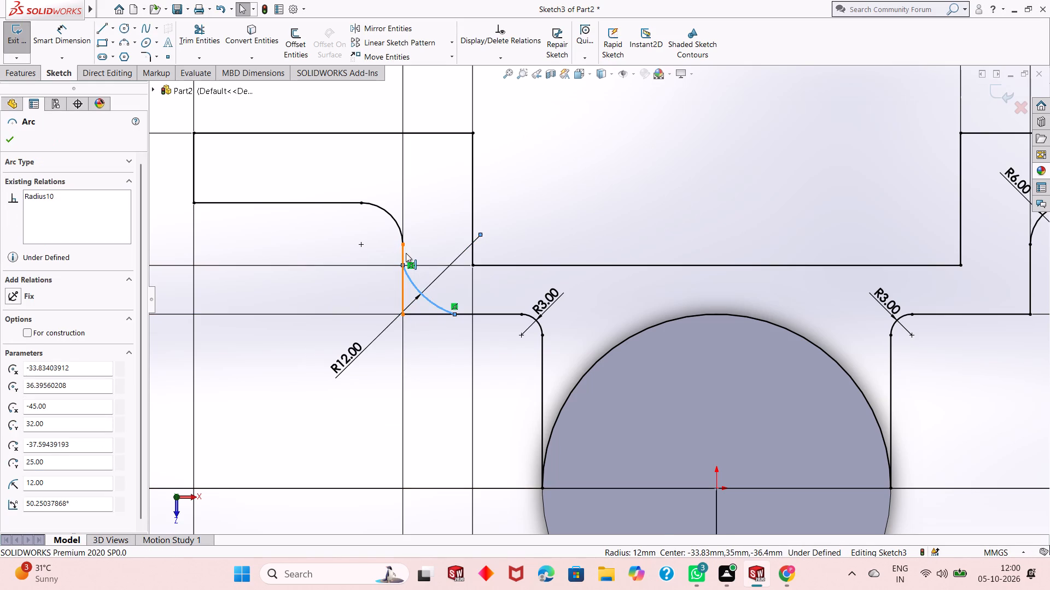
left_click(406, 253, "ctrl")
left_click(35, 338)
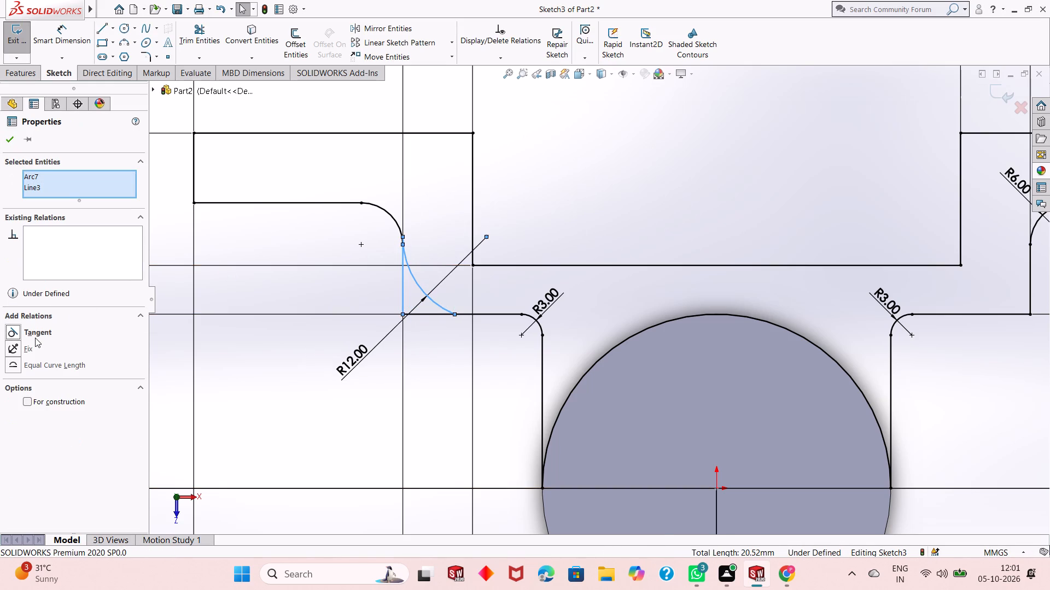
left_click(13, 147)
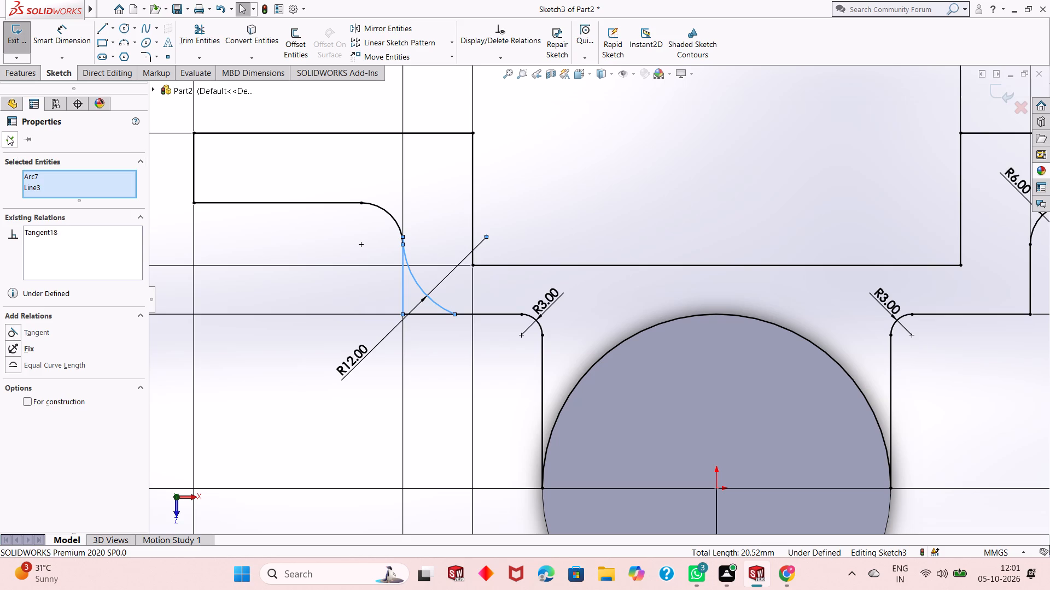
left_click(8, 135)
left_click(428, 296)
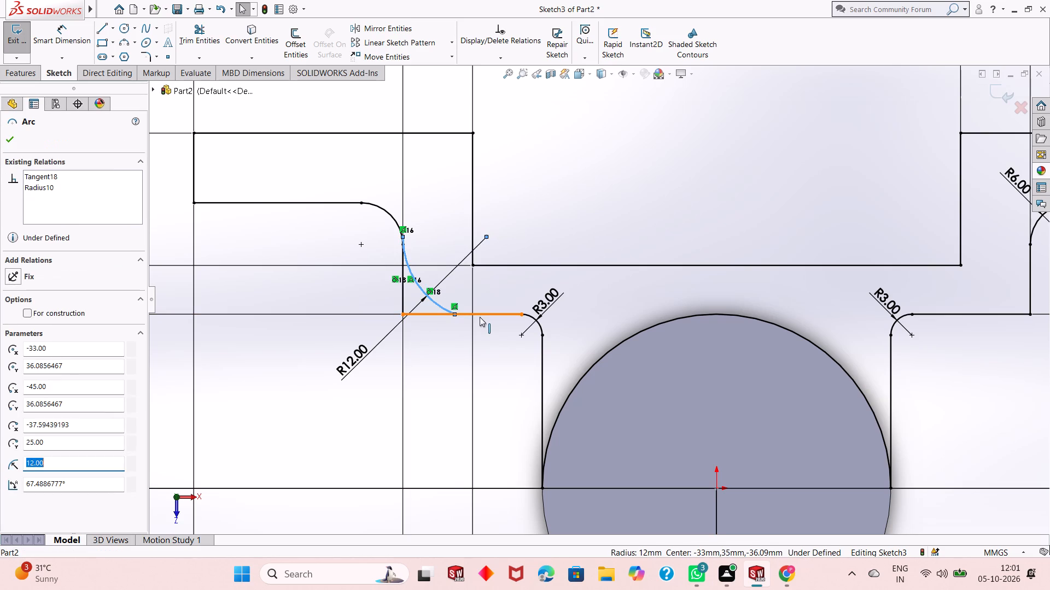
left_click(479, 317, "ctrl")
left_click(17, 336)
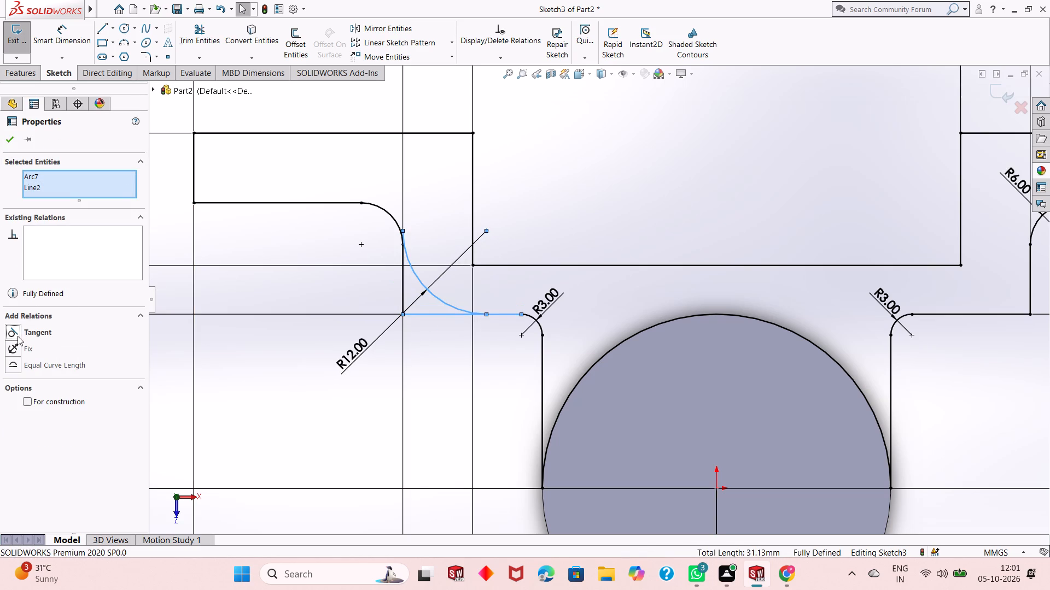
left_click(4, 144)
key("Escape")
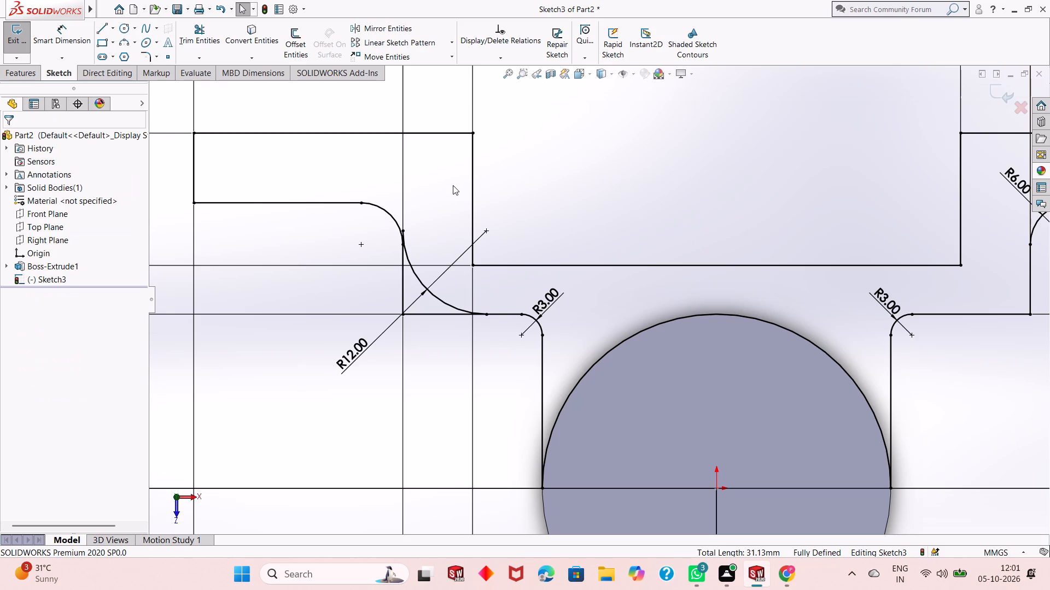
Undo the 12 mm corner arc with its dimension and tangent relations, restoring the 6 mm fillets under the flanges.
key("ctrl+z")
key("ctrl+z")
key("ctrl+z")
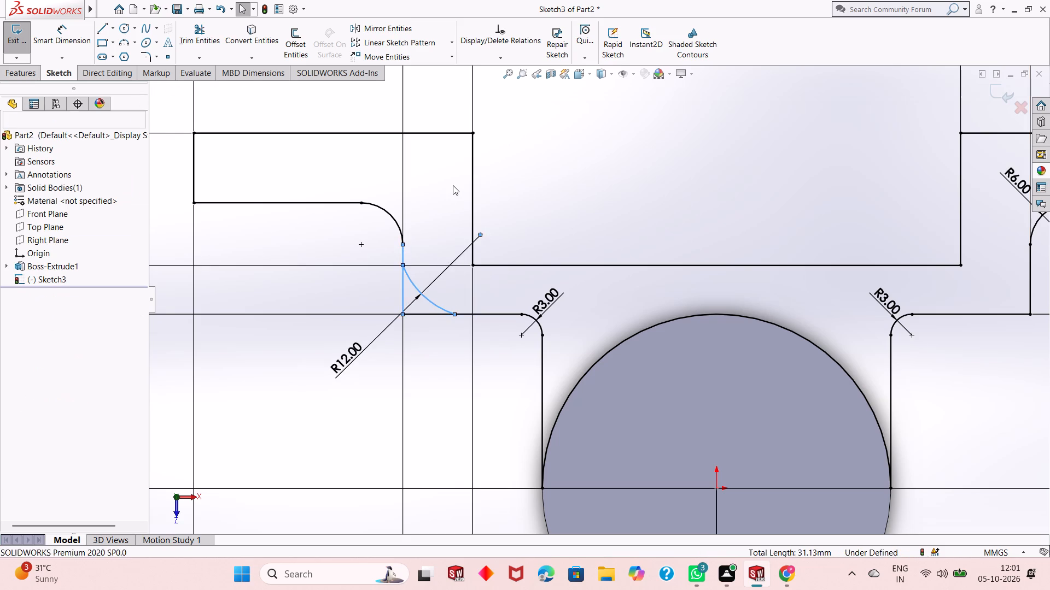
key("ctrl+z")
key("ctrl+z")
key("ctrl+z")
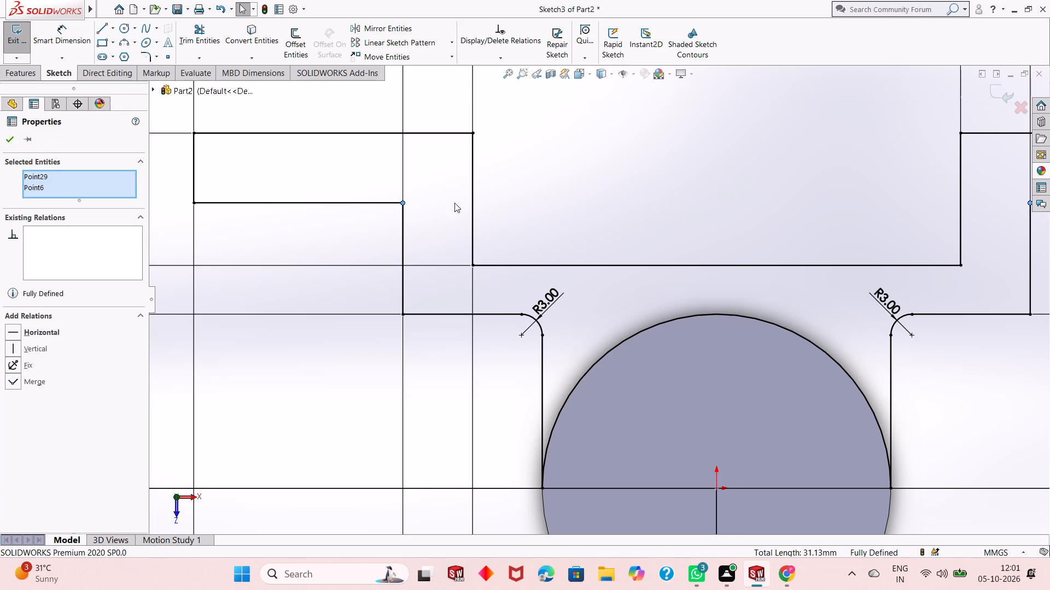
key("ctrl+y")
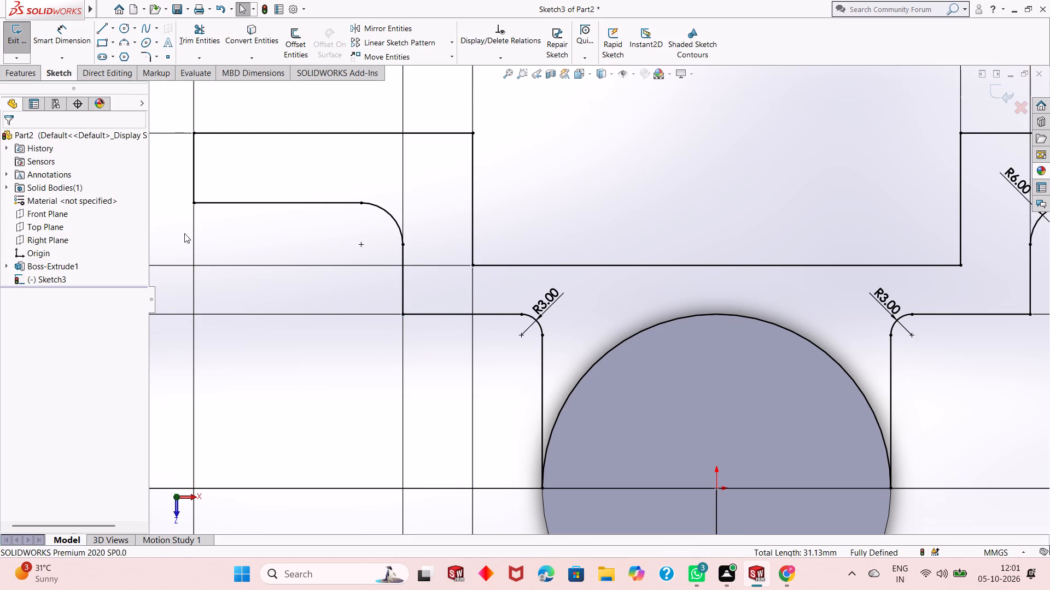
Undo the 6 mm fillets at the inner corners under both flanges.
scroll(295, 340, "up", 3)
scroll(841, 272, "down", 2)
key("Escape")
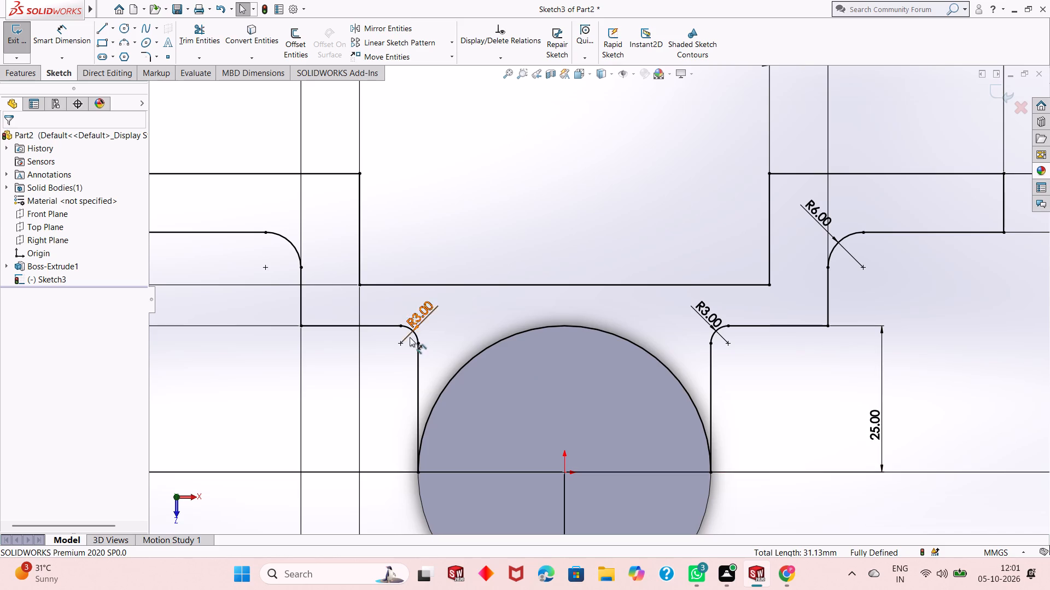
scroll(490, 306, "up", 2)
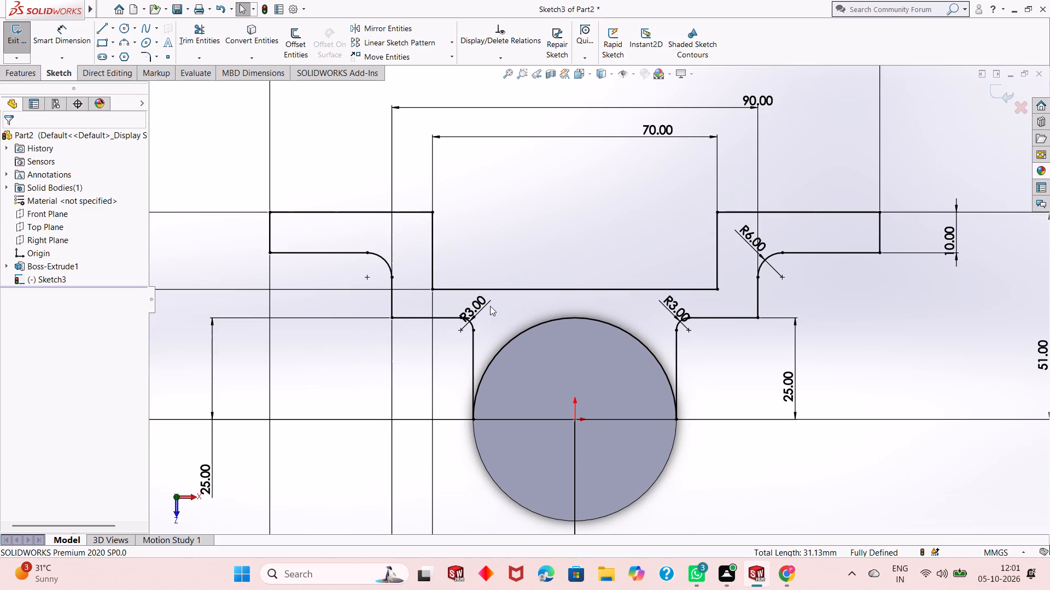
scroll(604, 310, "down", 1)
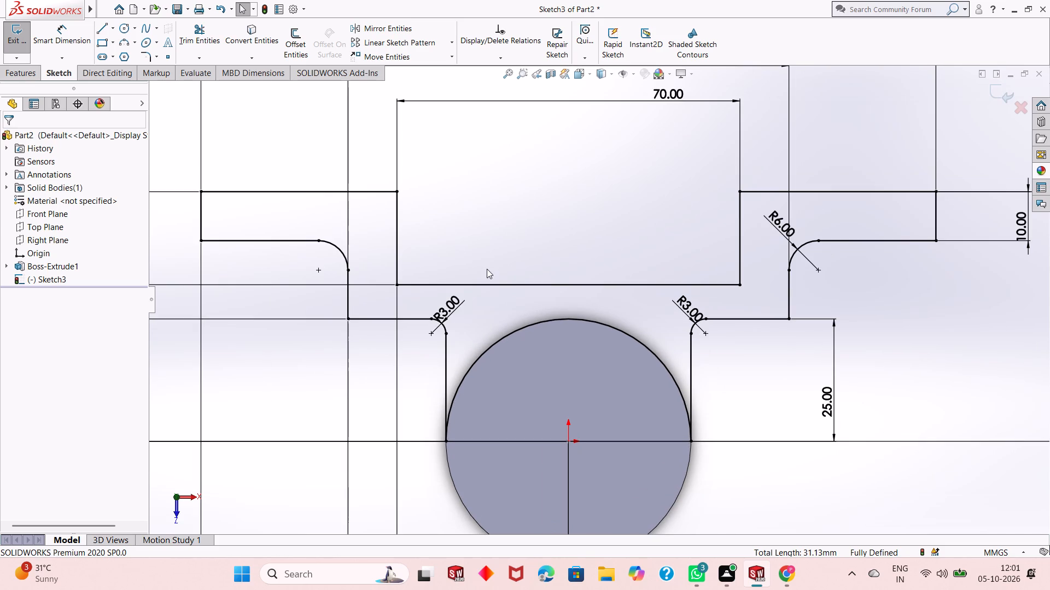
key("ctrl+z")
key("Escape")
key("Escape")
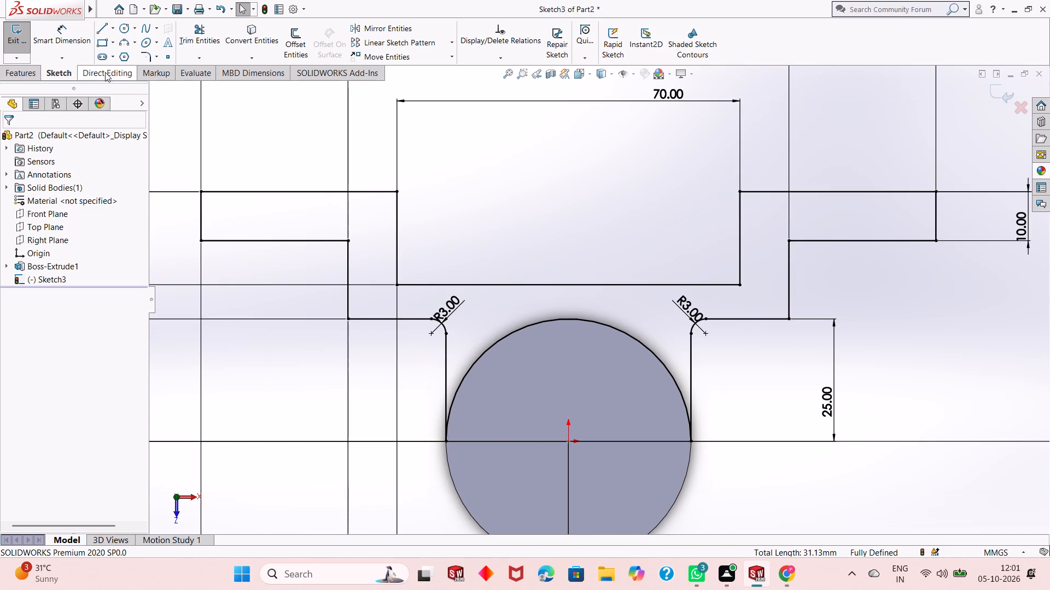
key("Escape")
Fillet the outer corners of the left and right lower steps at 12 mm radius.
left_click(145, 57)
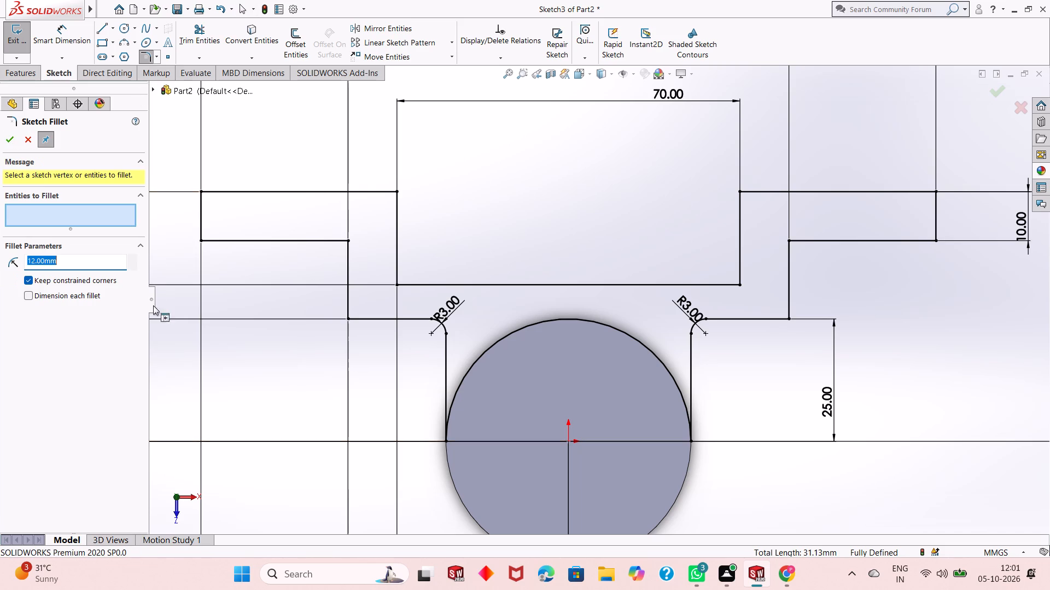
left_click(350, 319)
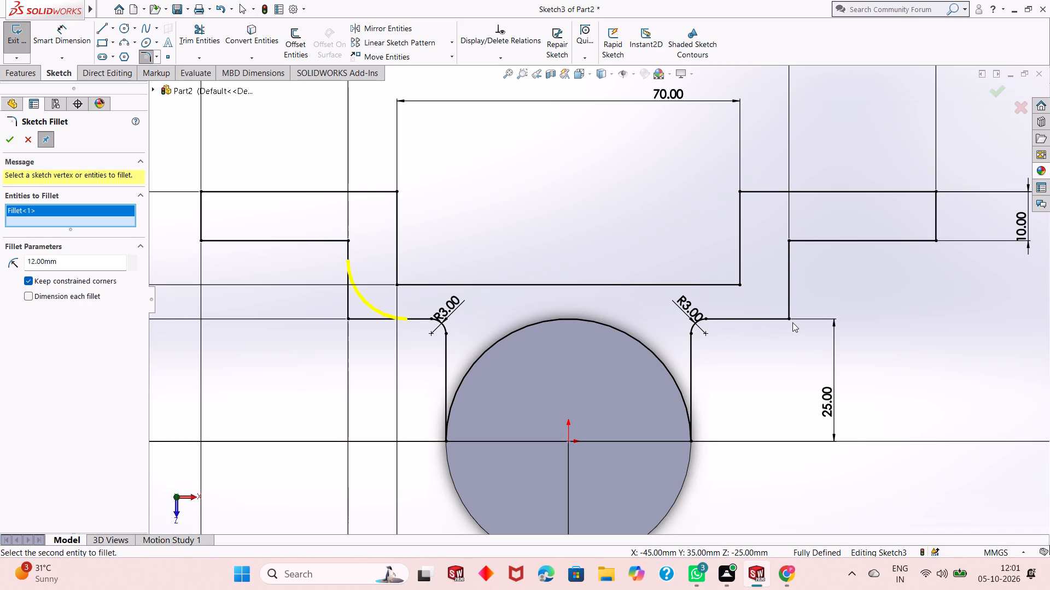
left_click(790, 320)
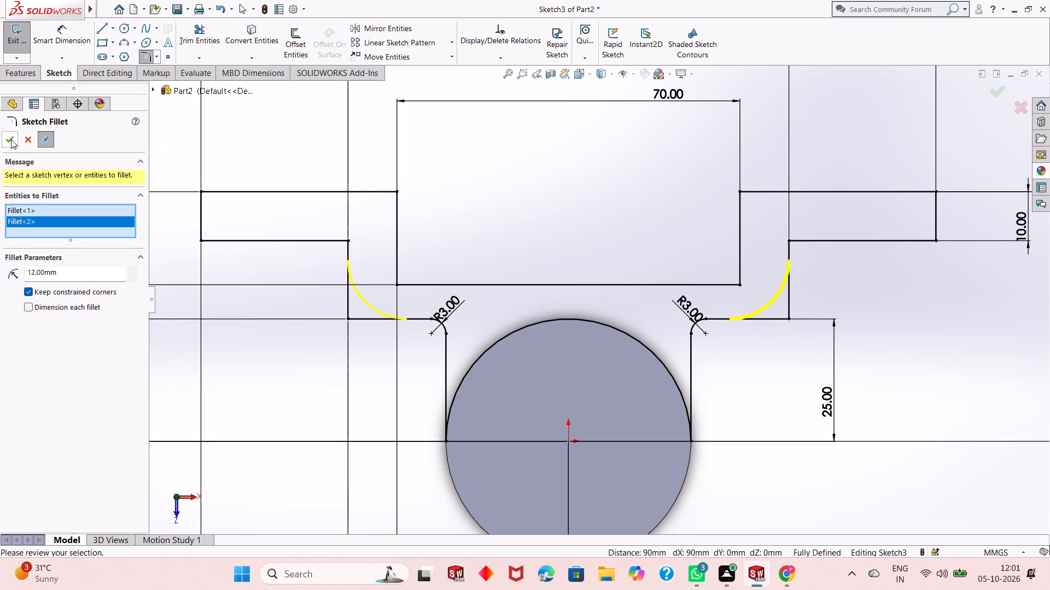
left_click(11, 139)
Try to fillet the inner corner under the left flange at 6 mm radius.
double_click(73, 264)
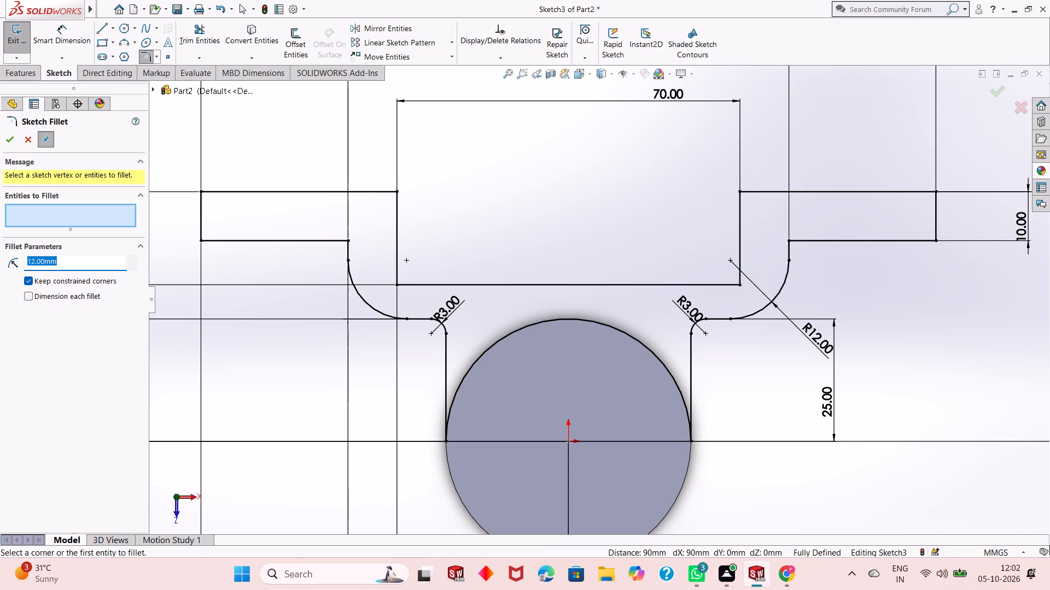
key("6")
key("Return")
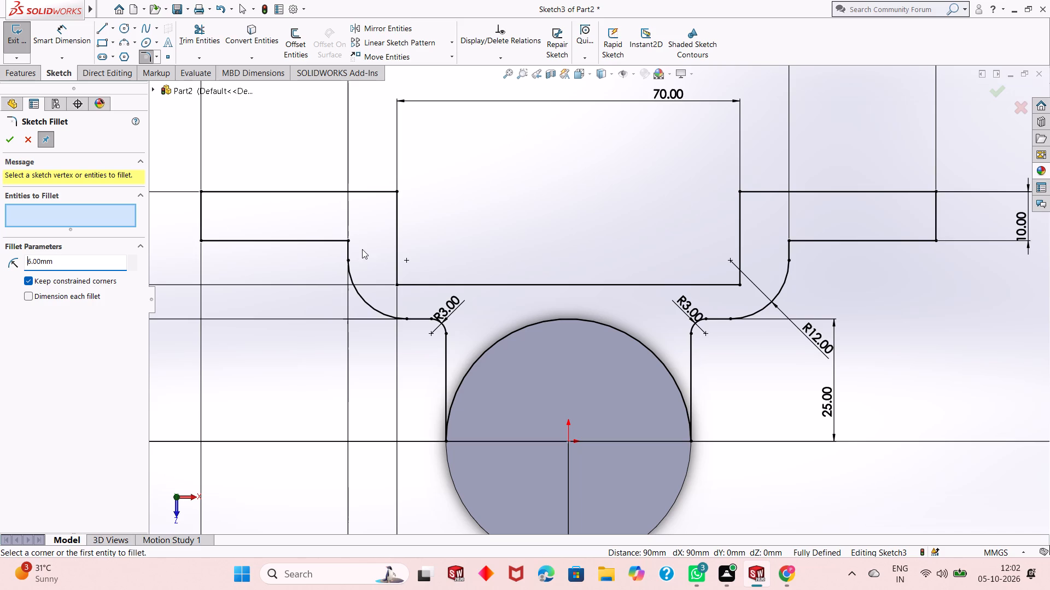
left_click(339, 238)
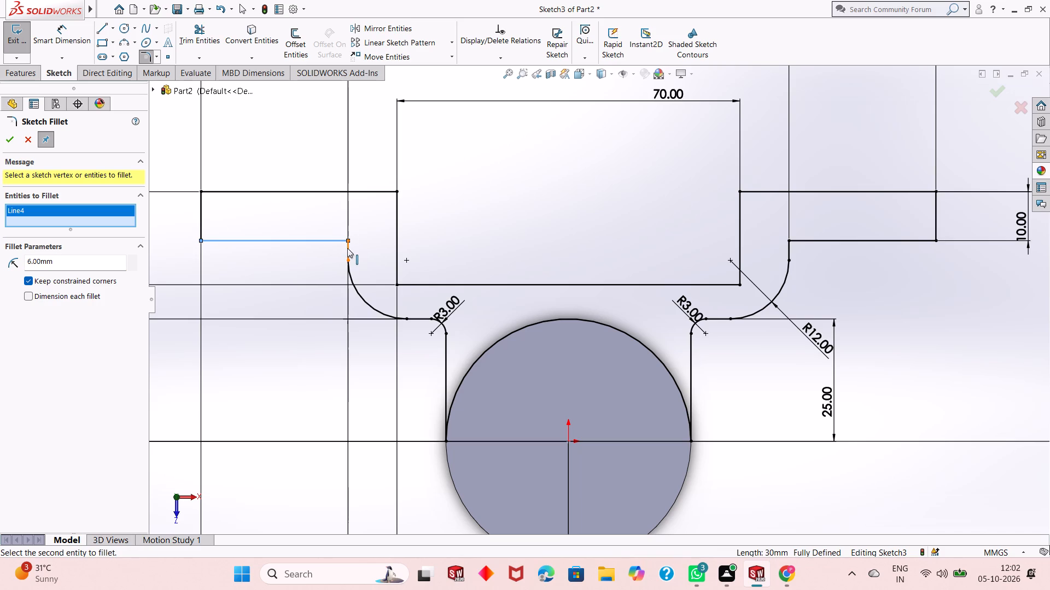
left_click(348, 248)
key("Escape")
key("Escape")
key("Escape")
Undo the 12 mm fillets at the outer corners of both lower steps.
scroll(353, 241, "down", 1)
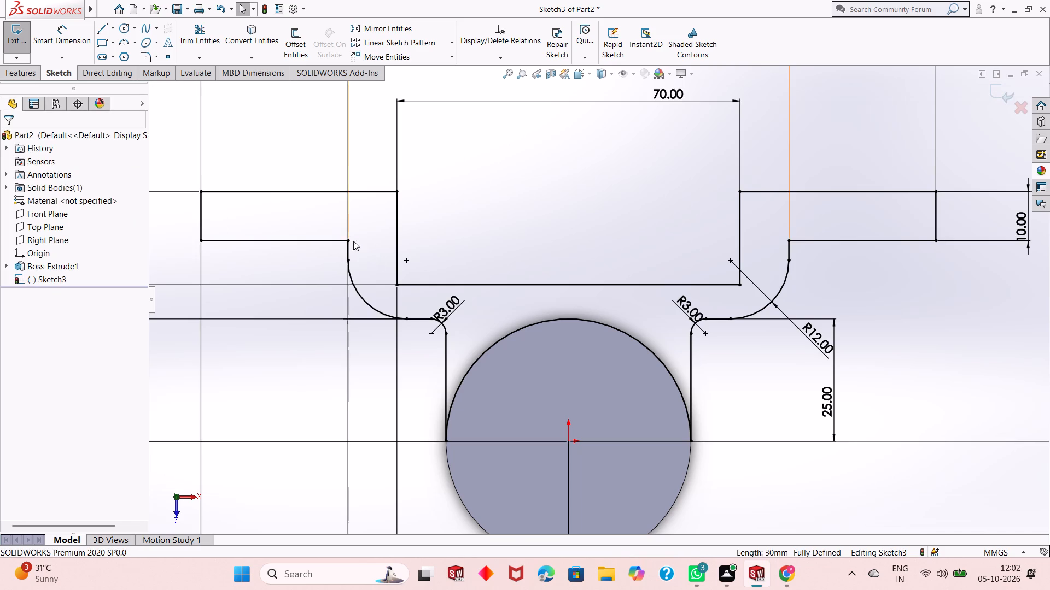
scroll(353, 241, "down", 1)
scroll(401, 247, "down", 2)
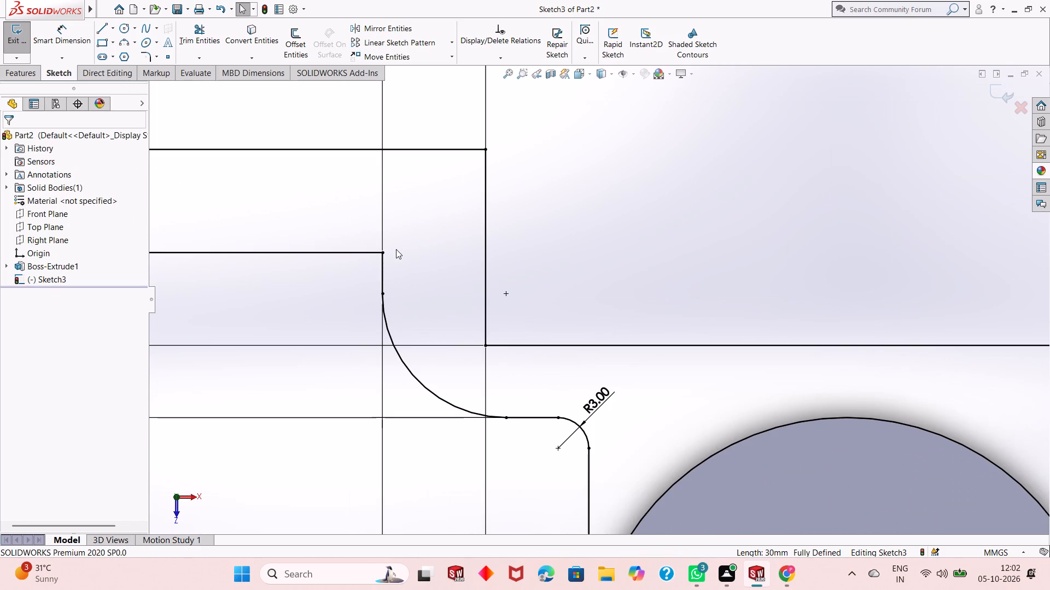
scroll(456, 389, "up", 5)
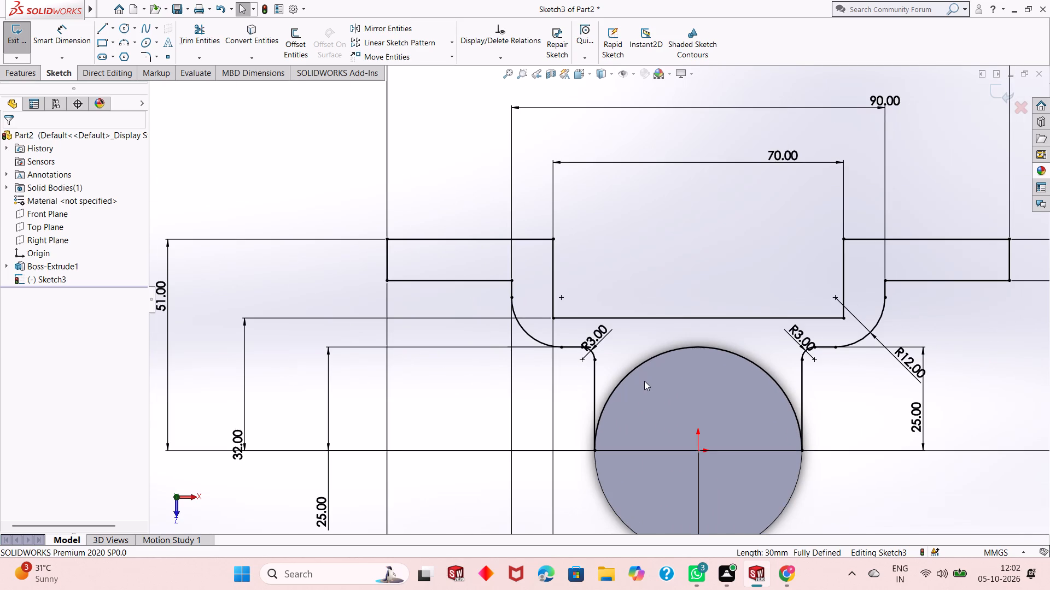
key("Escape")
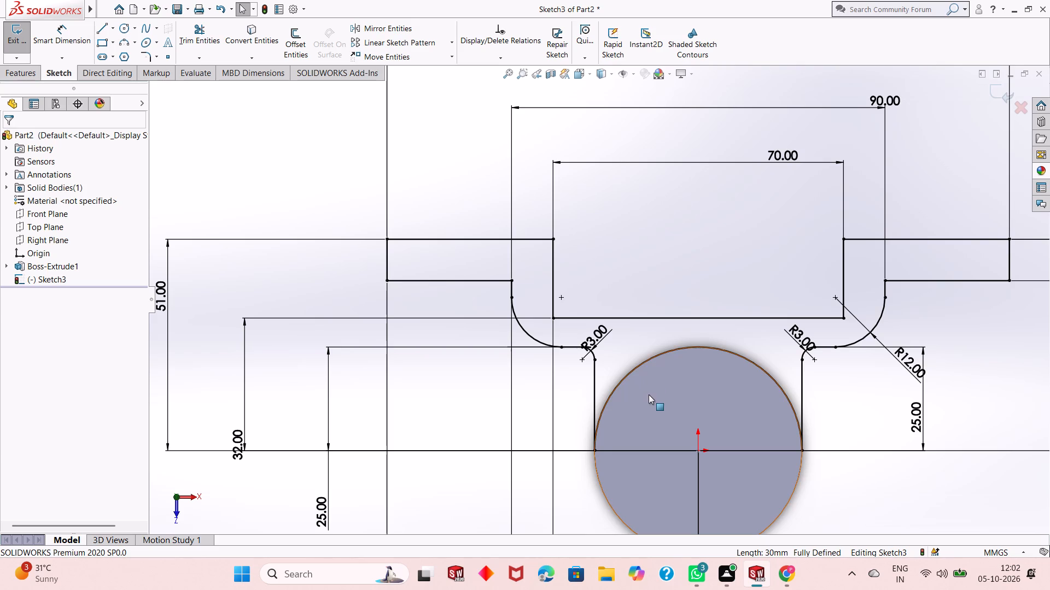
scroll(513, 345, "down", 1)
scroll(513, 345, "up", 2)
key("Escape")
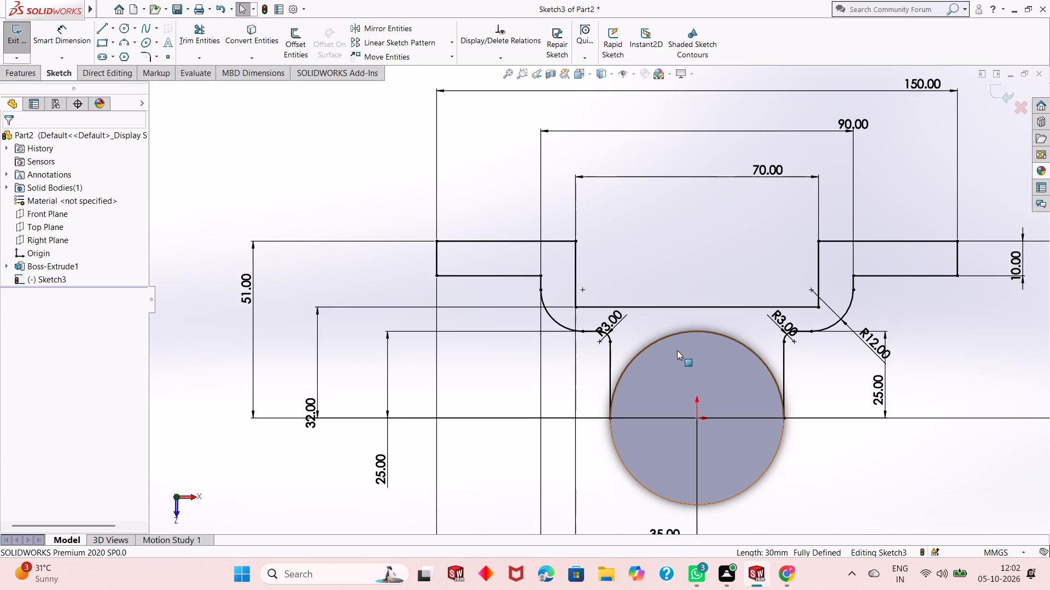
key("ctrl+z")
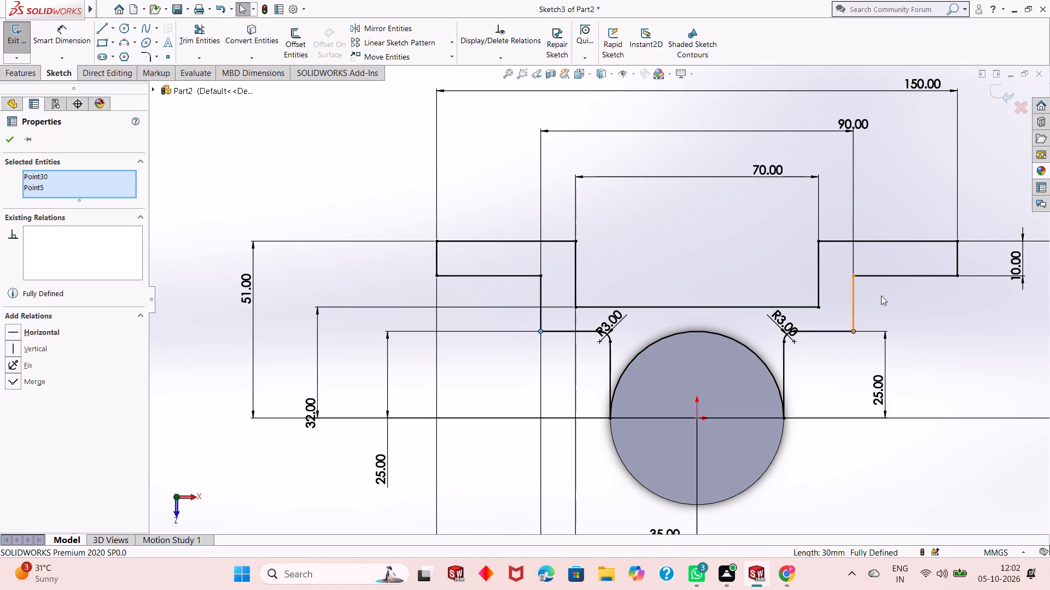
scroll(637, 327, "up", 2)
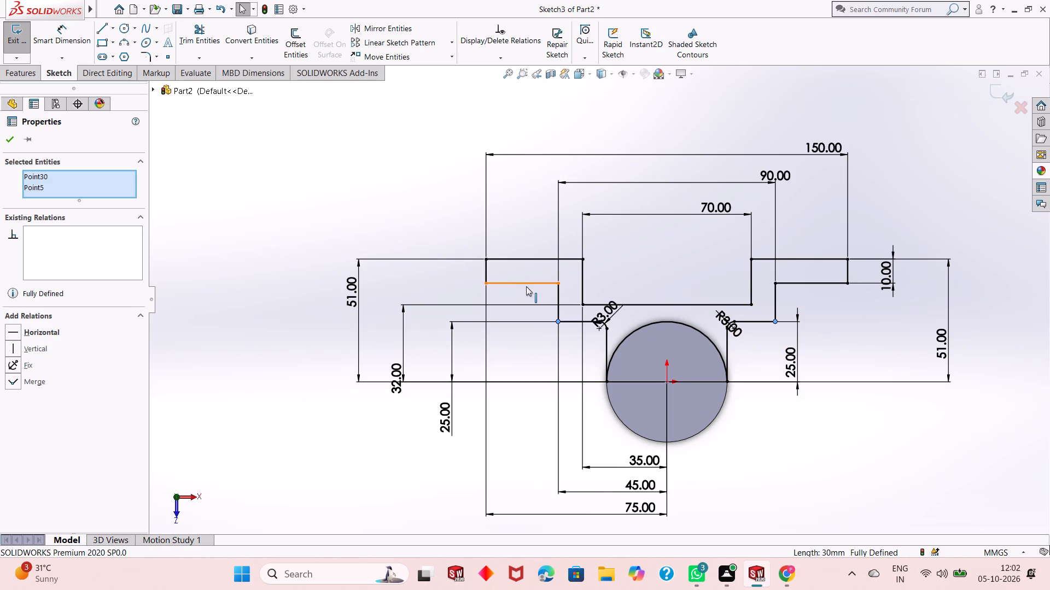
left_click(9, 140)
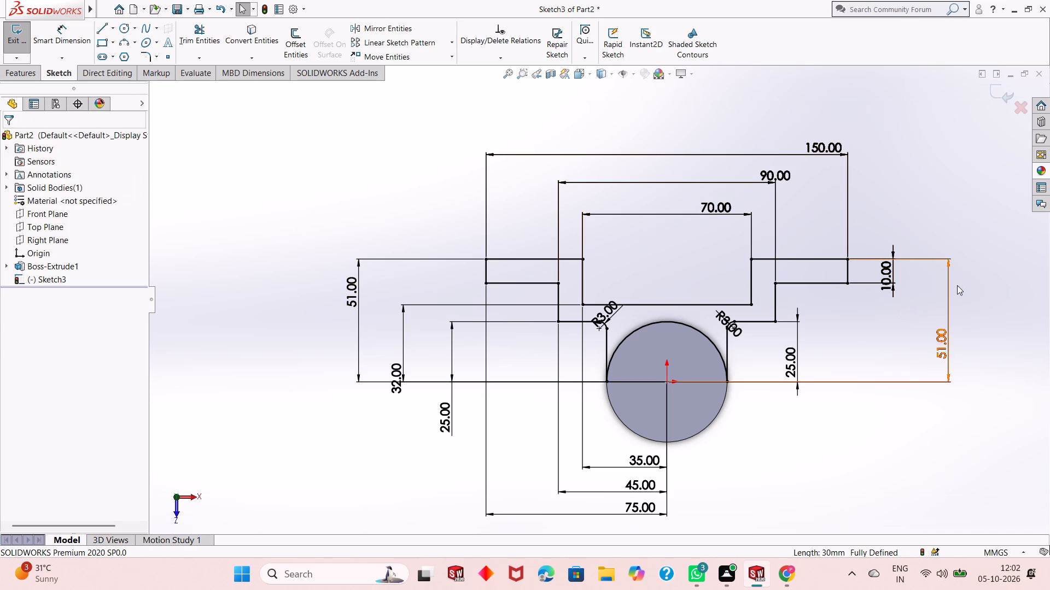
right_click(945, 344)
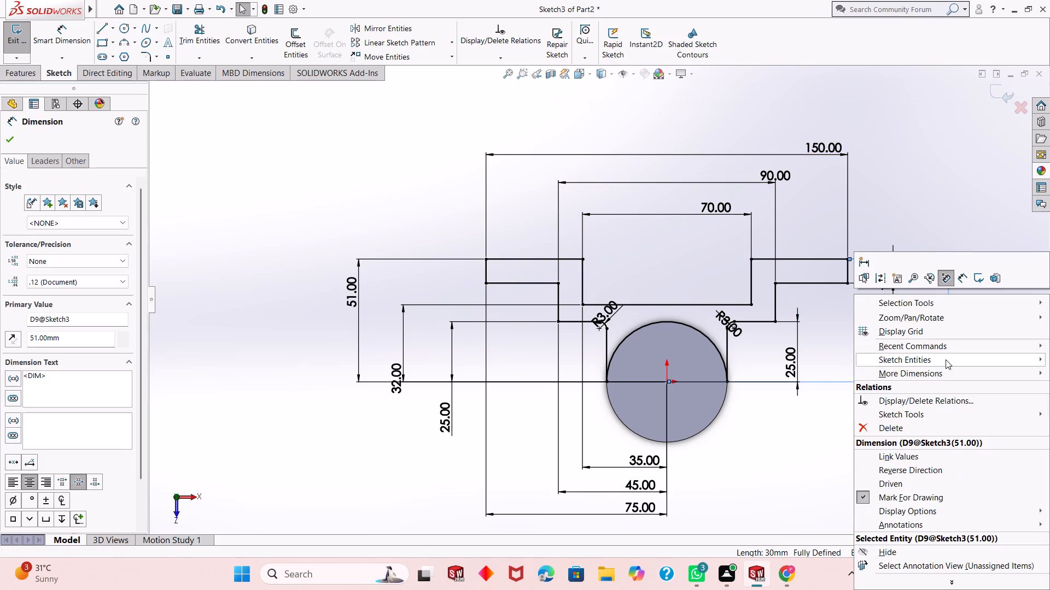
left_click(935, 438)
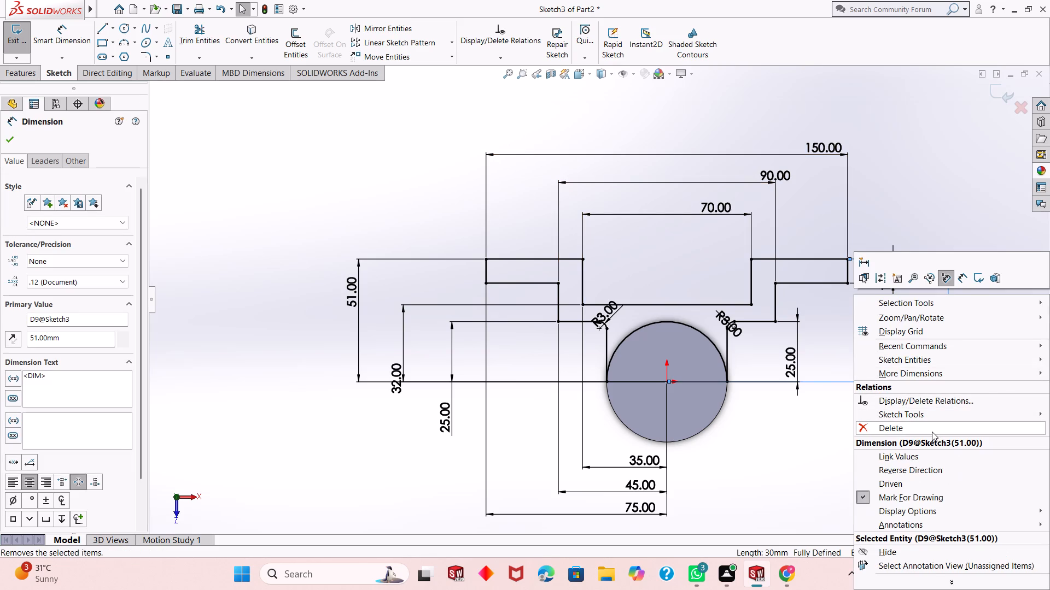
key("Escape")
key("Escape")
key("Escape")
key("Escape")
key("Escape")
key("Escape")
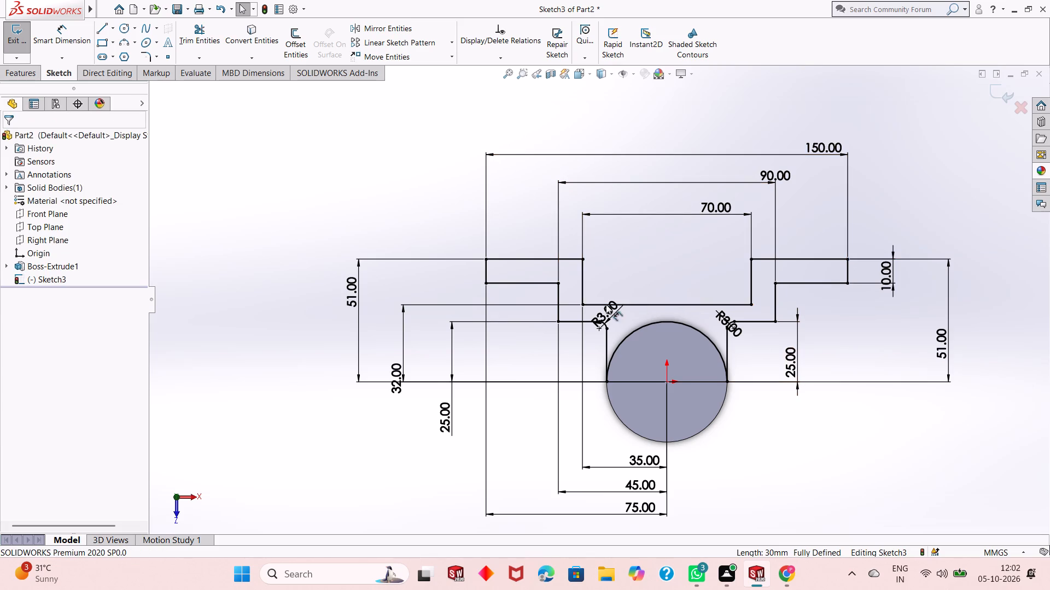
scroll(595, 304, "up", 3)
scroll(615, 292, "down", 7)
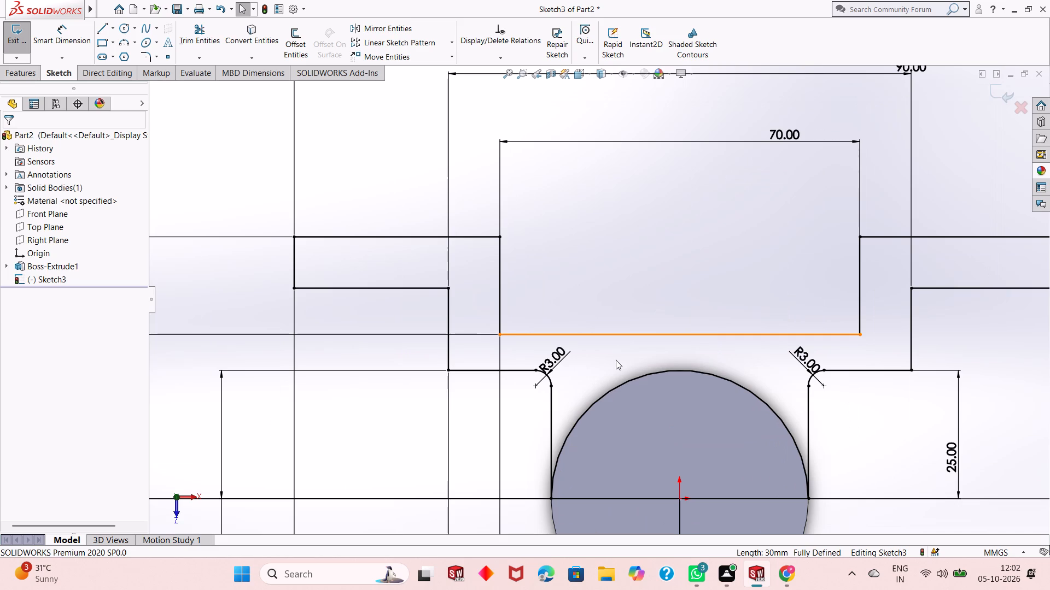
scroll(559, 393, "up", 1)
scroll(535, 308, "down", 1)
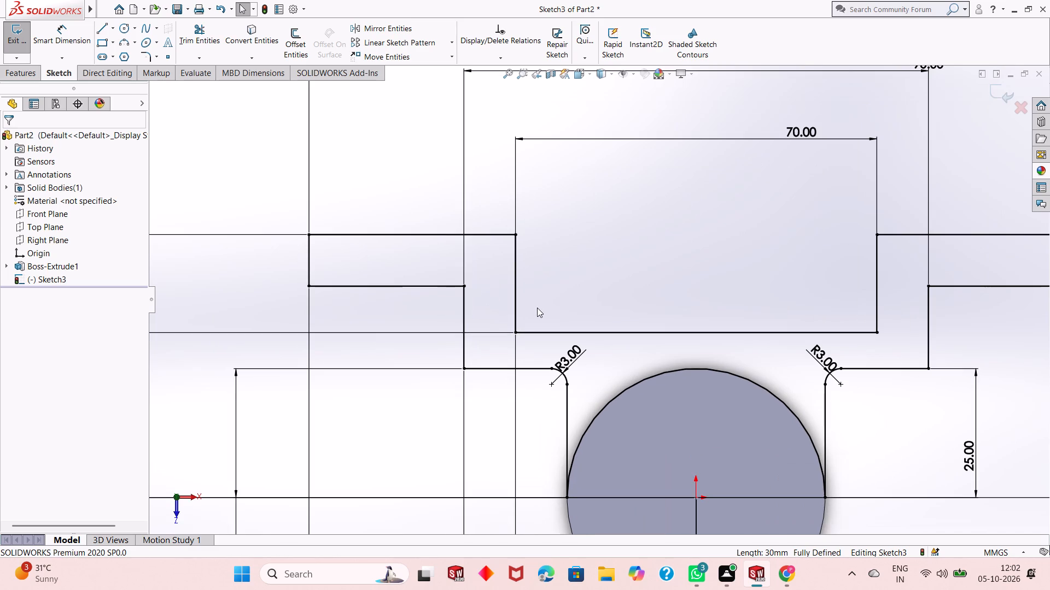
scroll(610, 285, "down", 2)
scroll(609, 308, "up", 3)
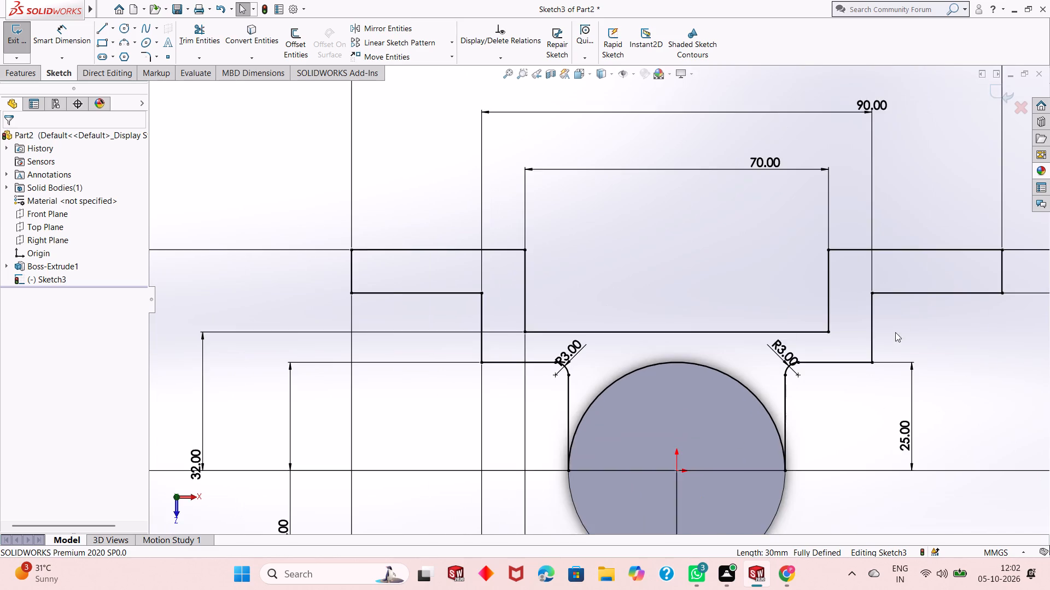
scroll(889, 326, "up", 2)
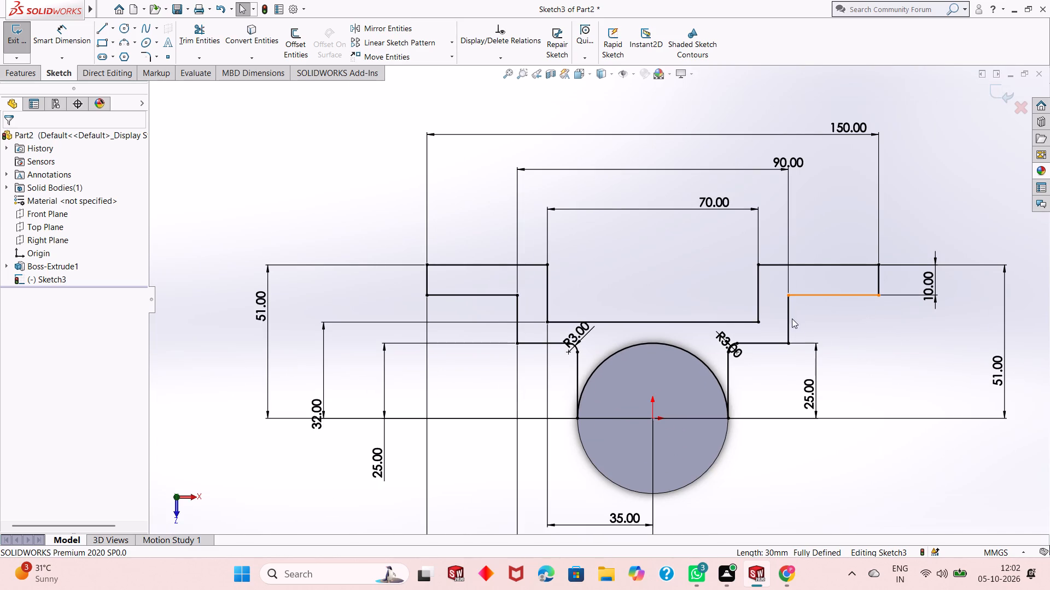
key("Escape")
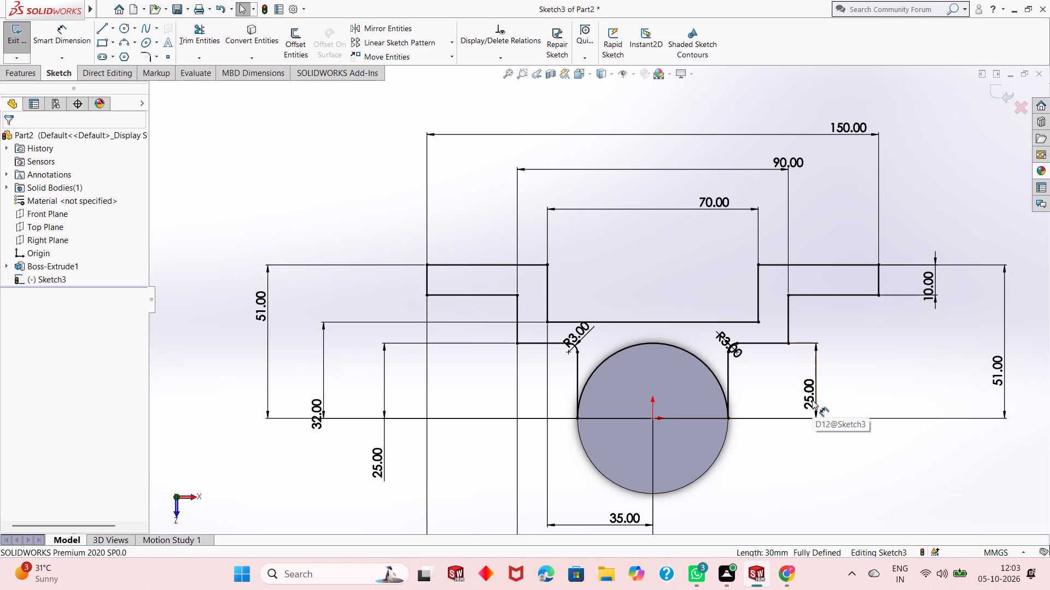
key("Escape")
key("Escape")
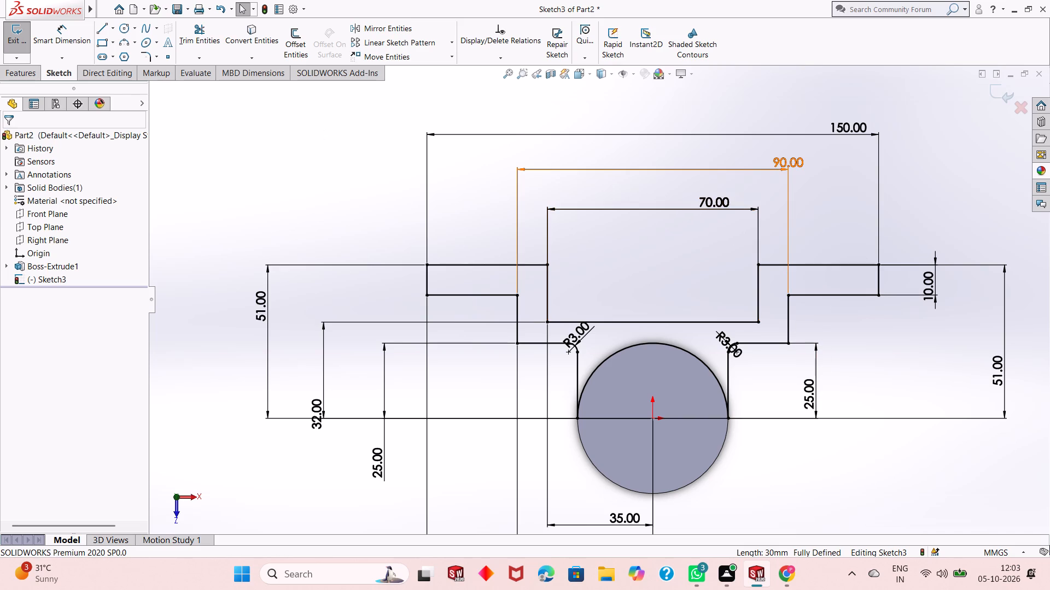
Fillet the inner corners under the left and right flanges of the profile at 6 mm radius.
left_click(147, 55)
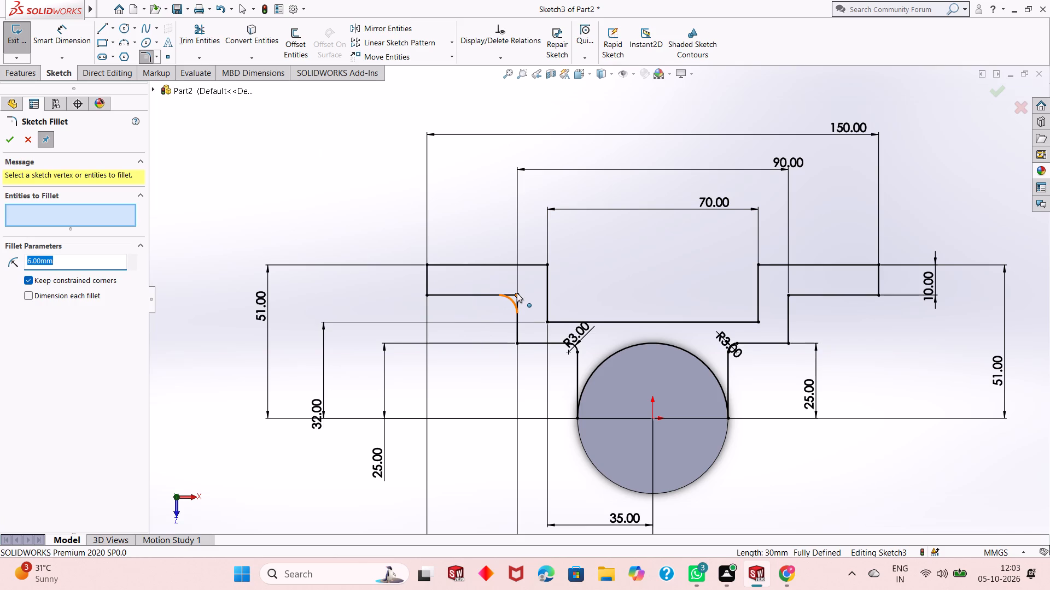
left_click(517, 293)
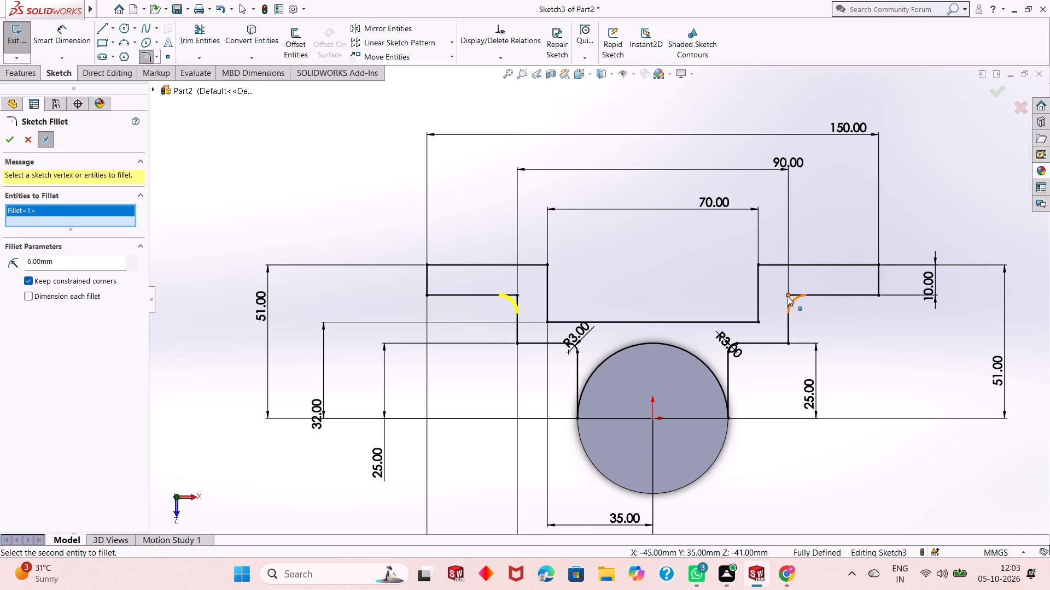
left_click(787, 296)
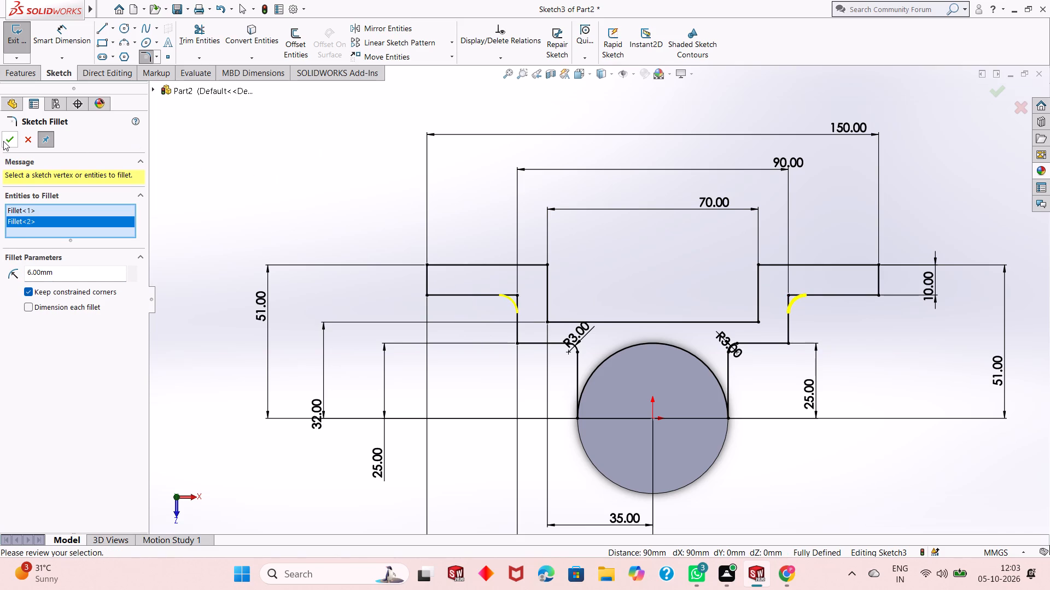
left_click(3, 141)
left_click(3, 141)
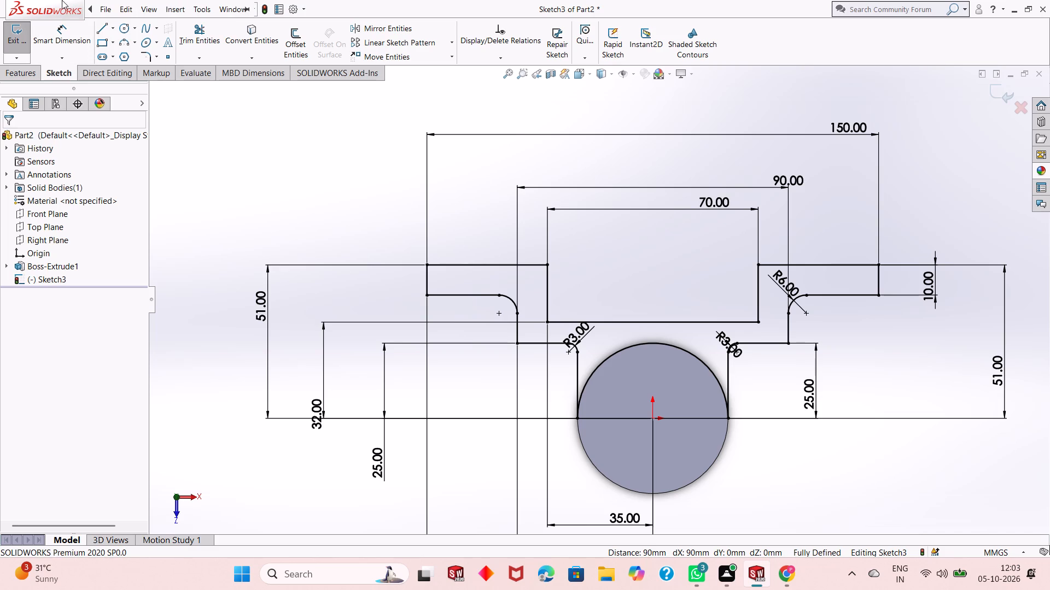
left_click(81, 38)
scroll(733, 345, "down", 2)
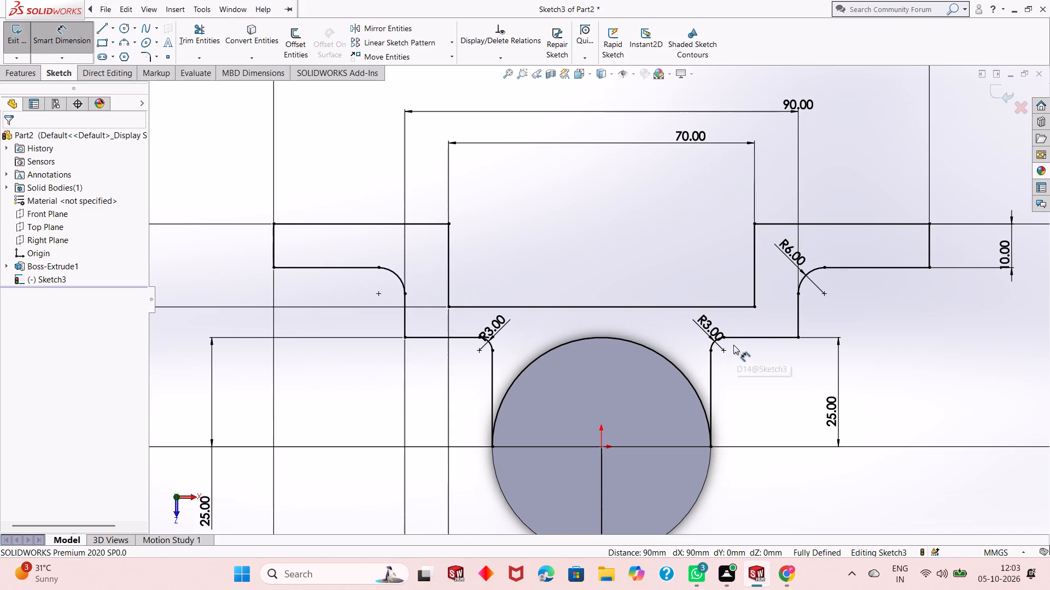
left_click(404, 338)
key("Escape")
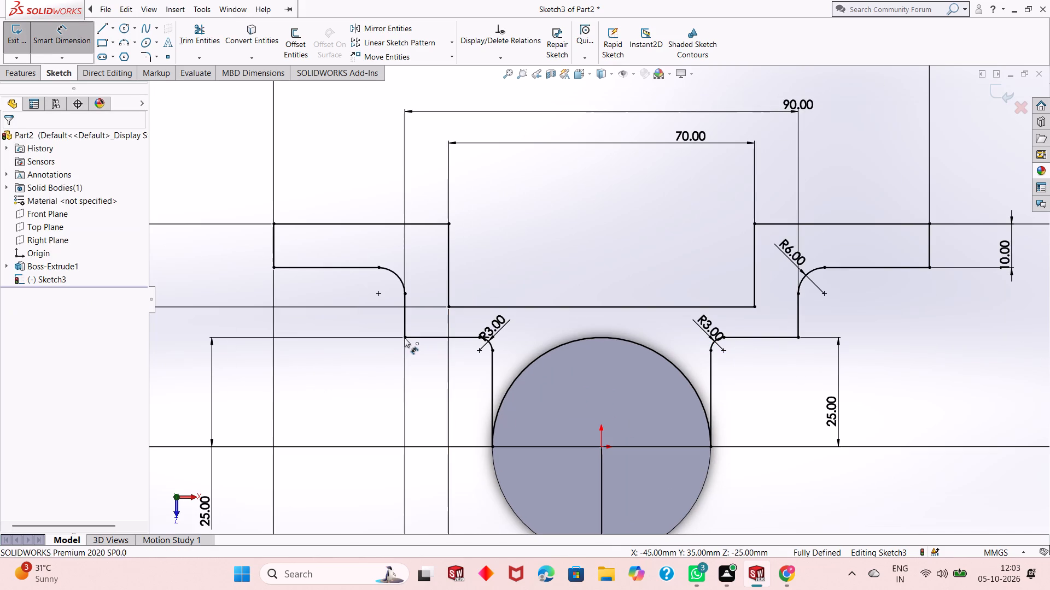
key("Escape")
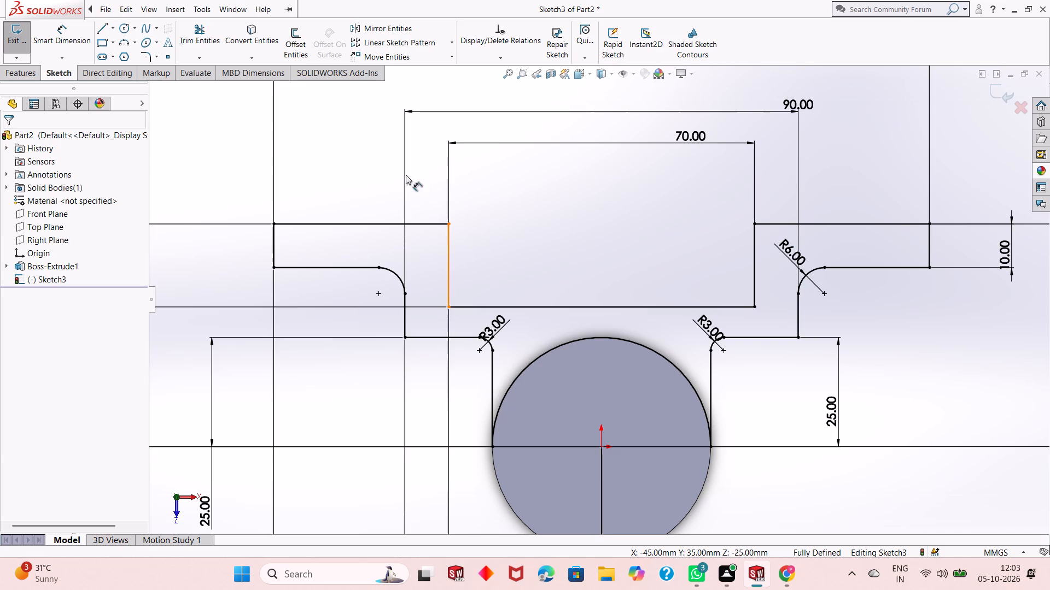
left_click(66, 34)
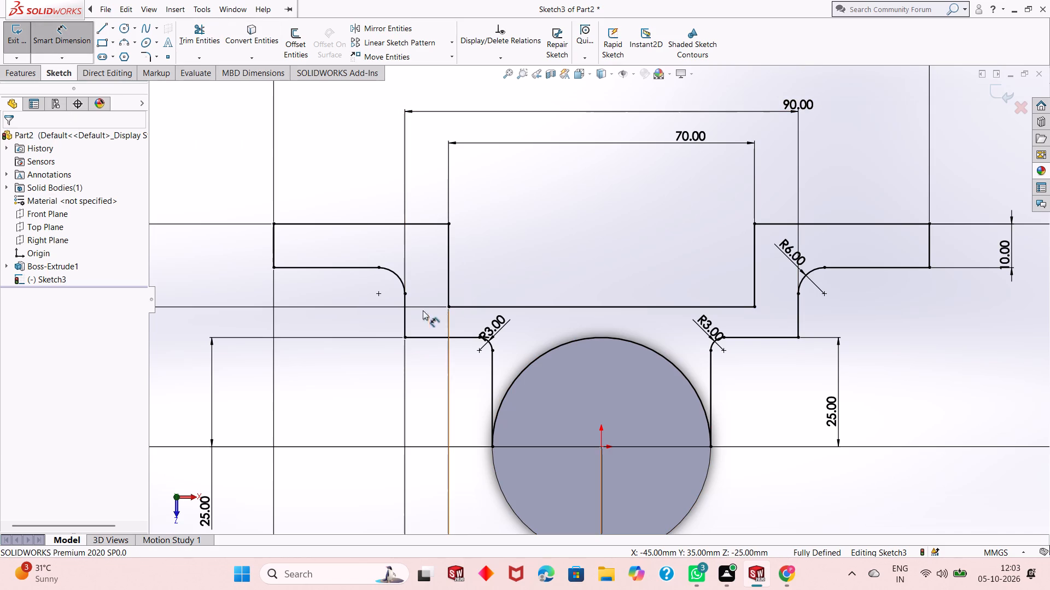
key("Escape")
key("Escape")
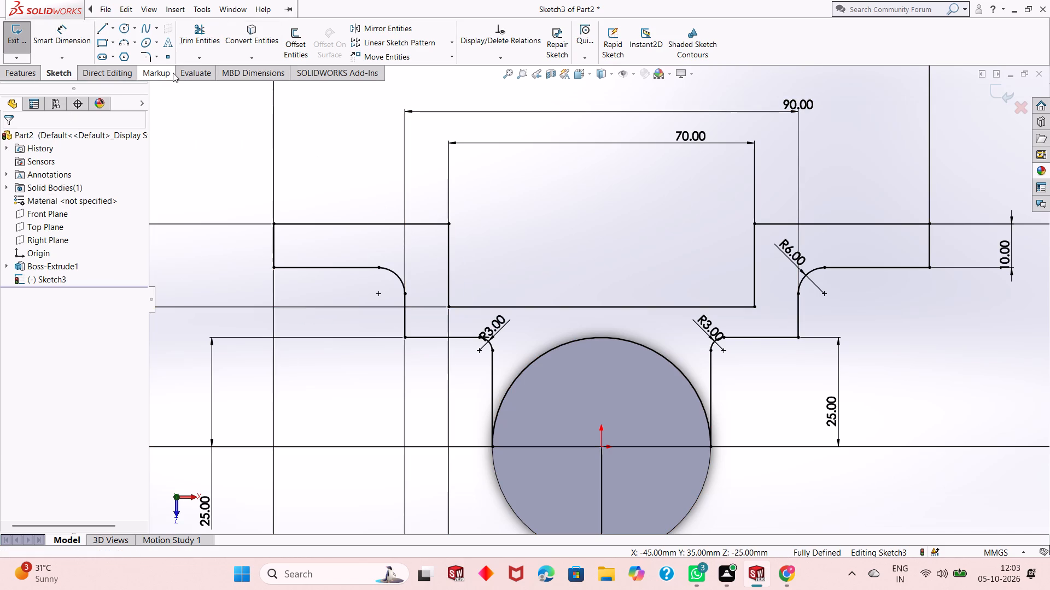
Fillet both bottom corners of the 70 mm wide central recess at 3 mm radius.
left_click(143, 58)
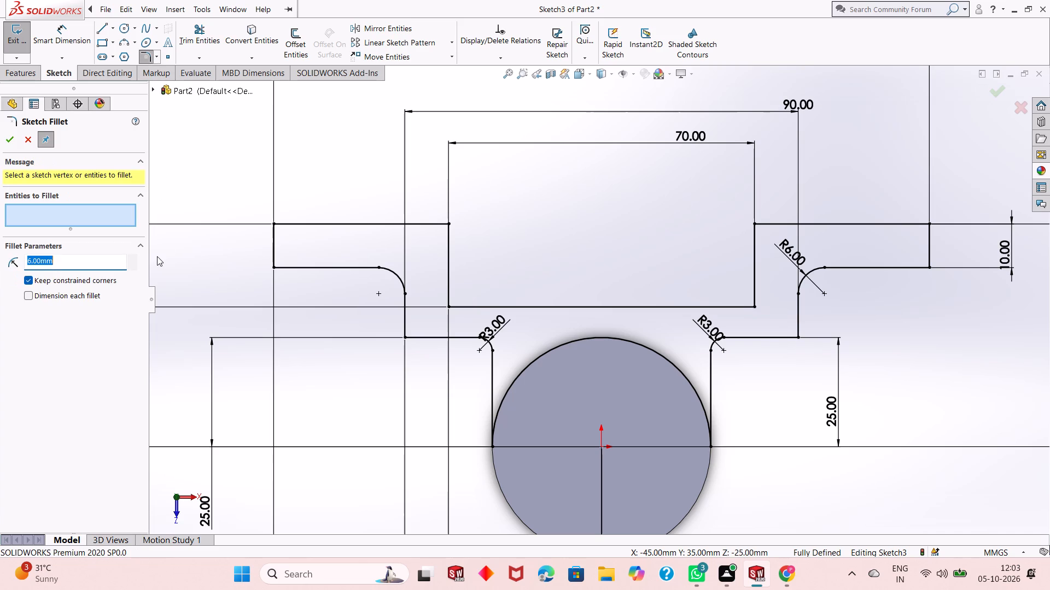
key("3")
key("Return")
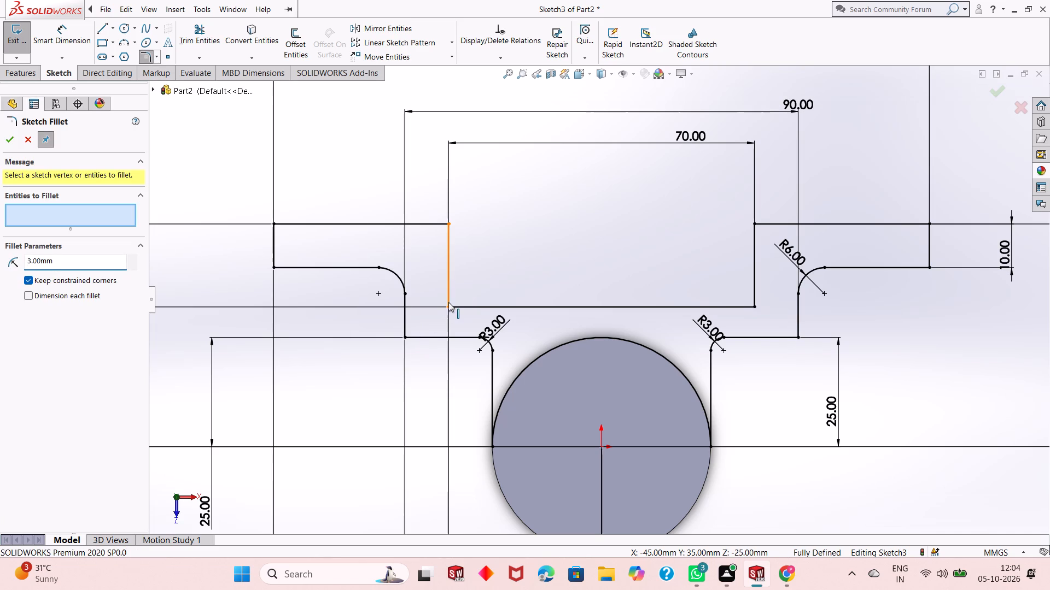
left_click(449, 308)
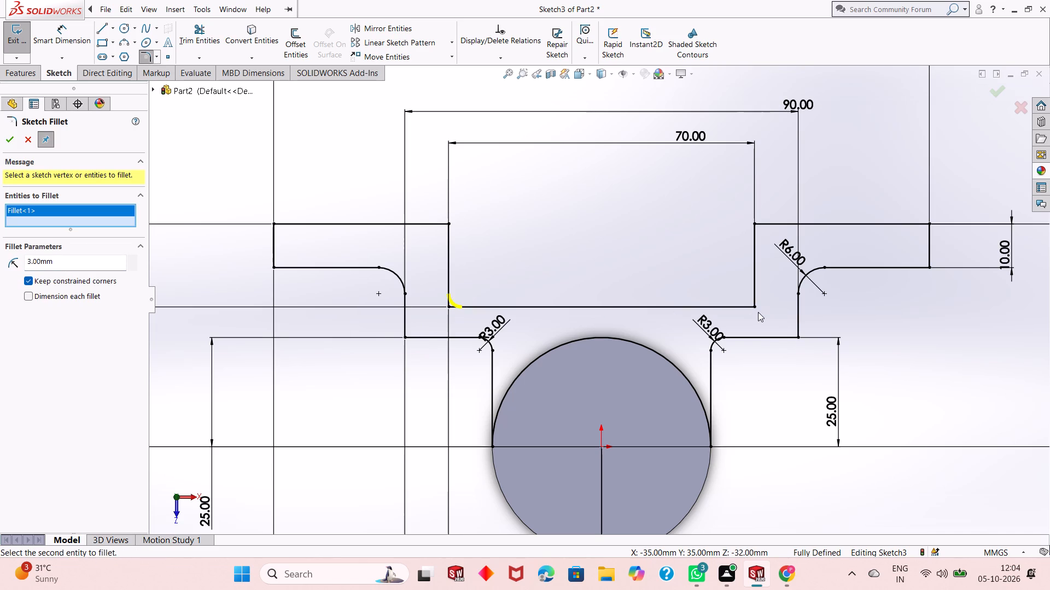
left_click(755, 309)
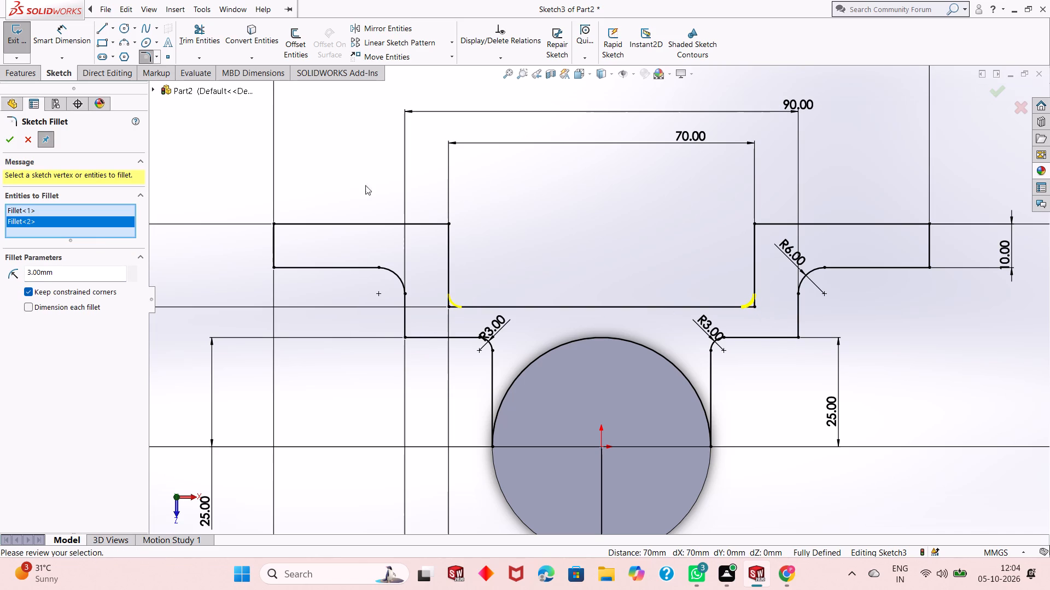
left_click(5, 141)
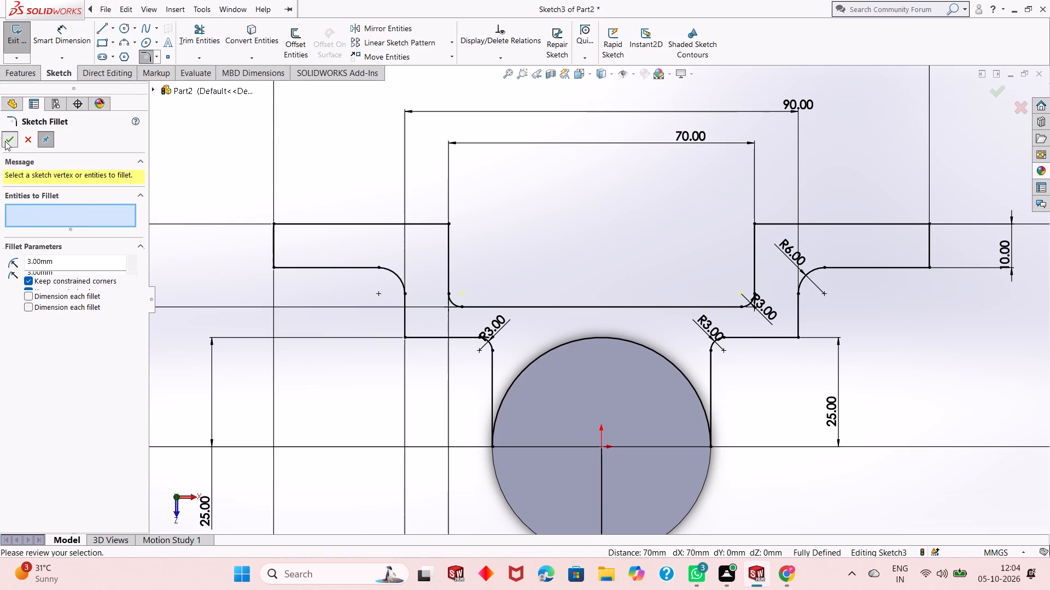
left_click(5, 141)
key("Escape")
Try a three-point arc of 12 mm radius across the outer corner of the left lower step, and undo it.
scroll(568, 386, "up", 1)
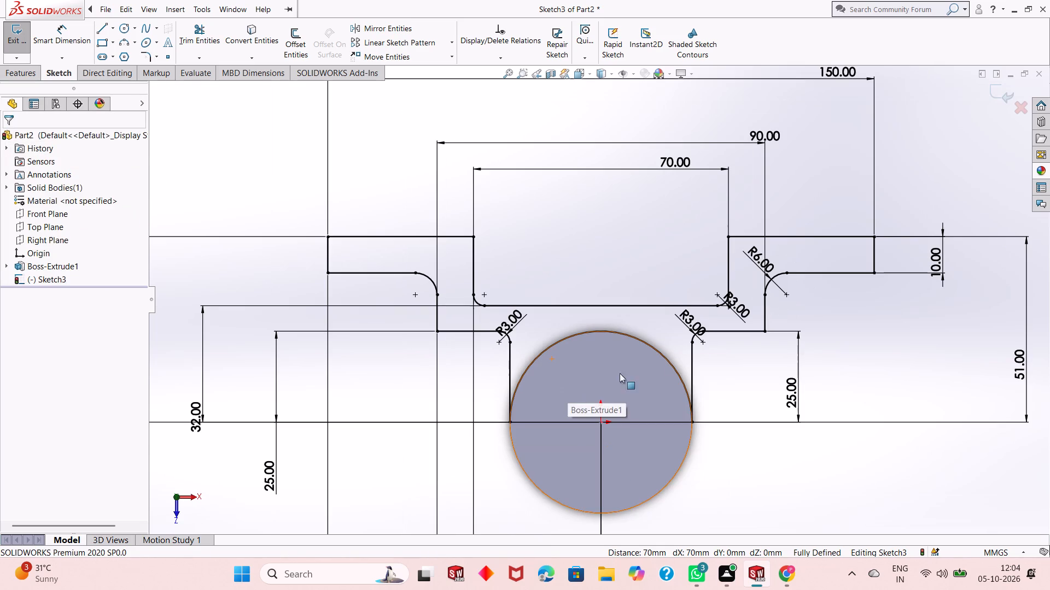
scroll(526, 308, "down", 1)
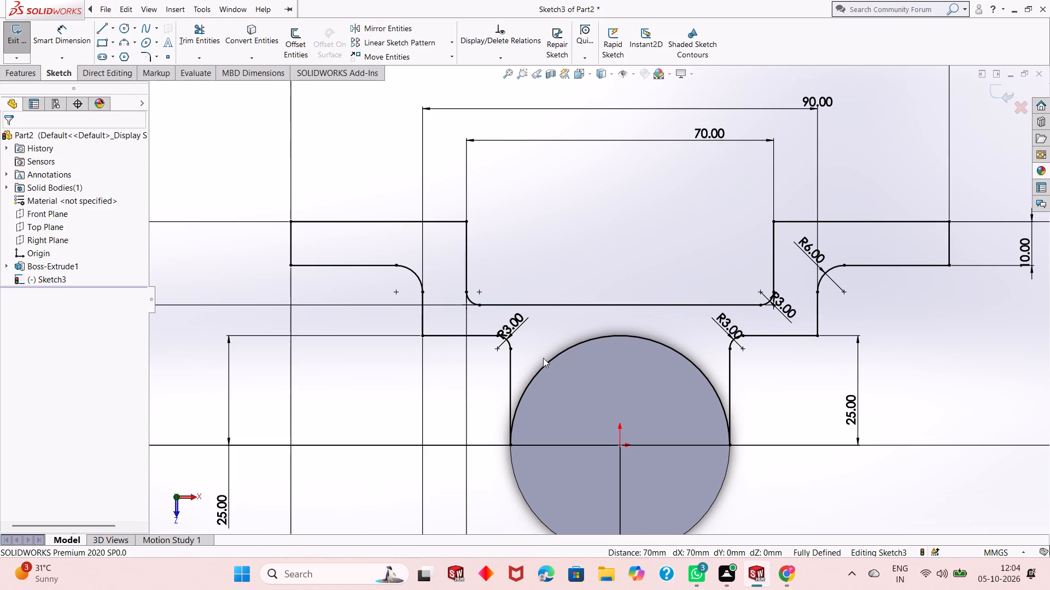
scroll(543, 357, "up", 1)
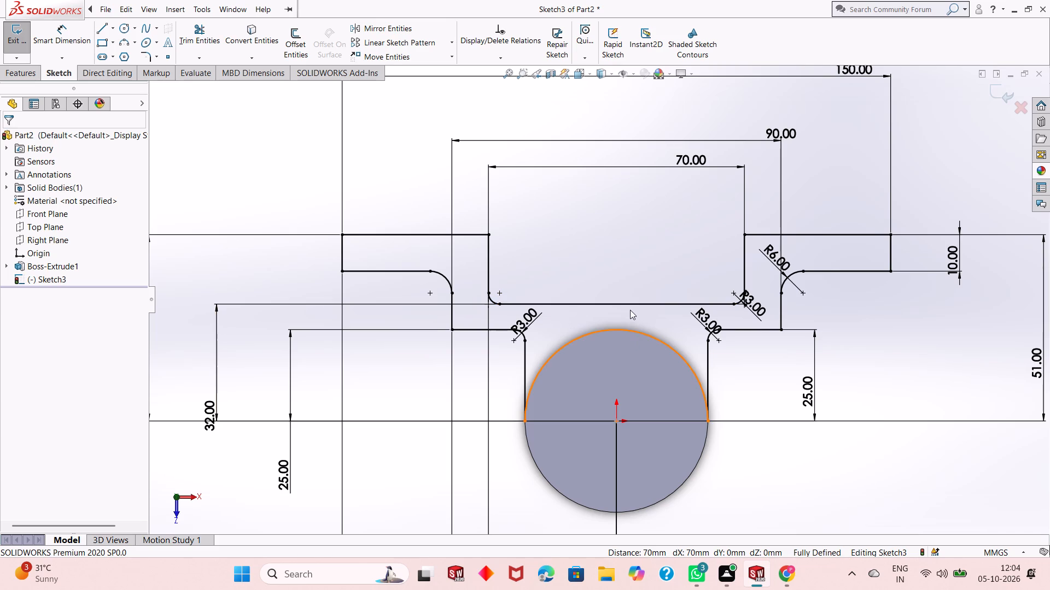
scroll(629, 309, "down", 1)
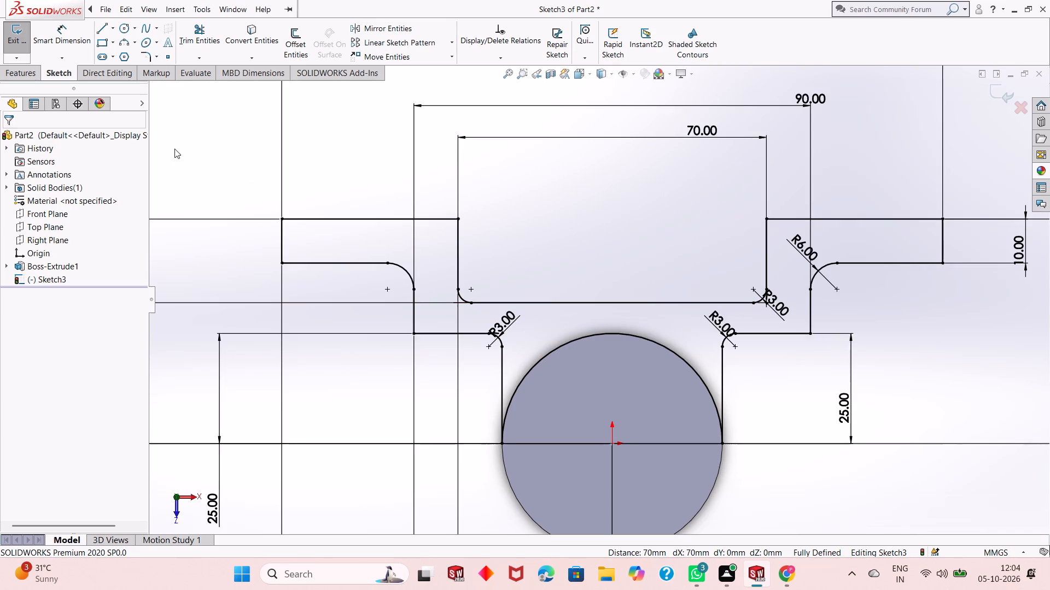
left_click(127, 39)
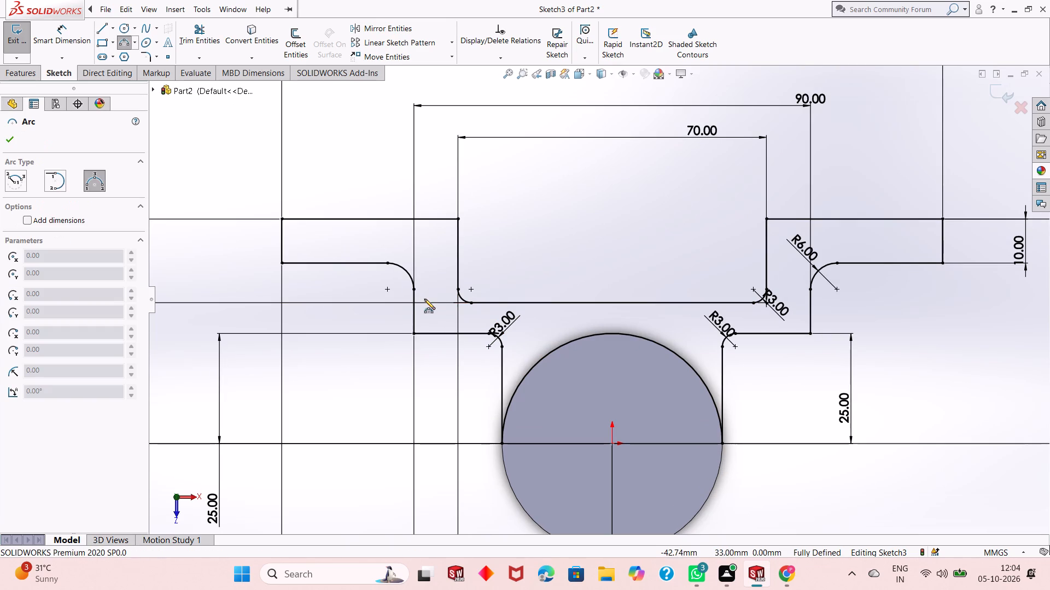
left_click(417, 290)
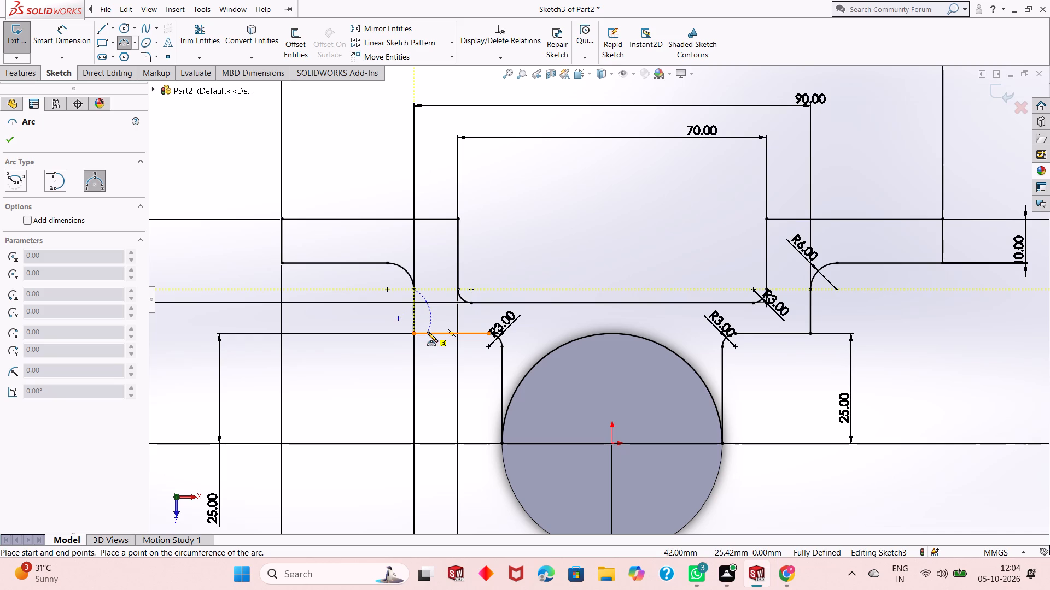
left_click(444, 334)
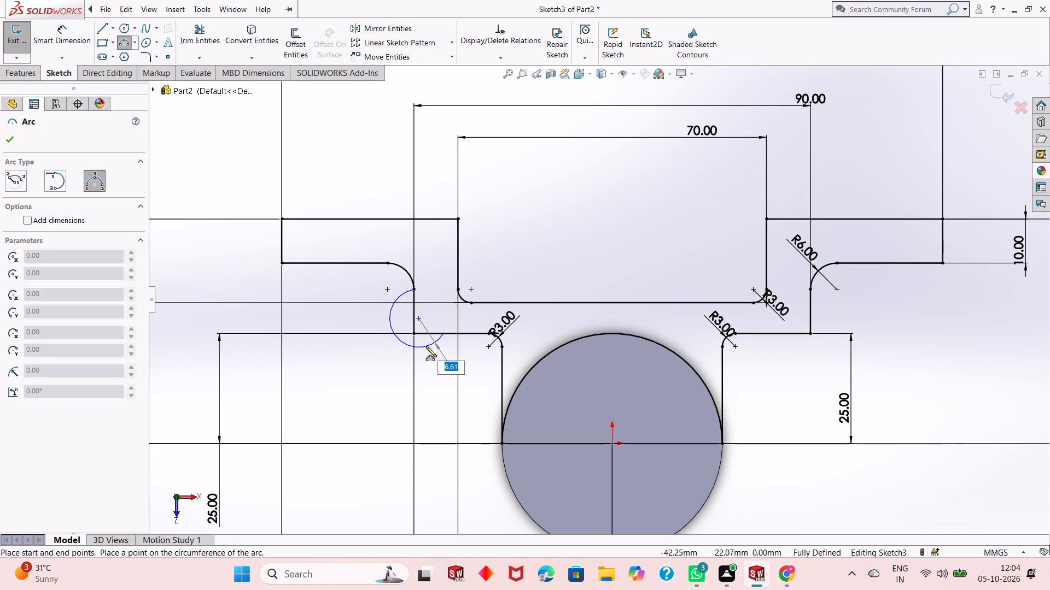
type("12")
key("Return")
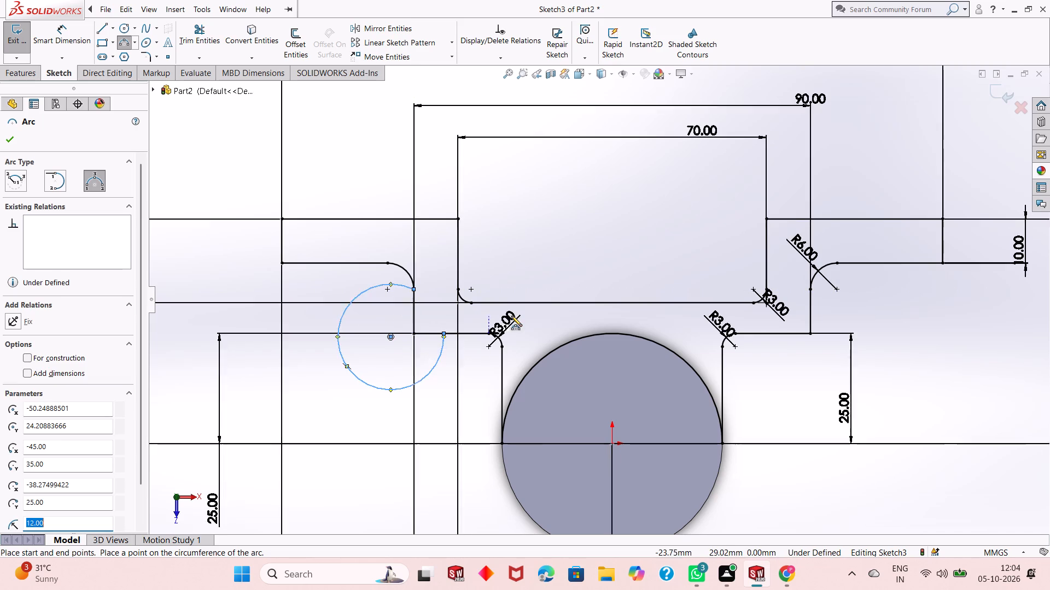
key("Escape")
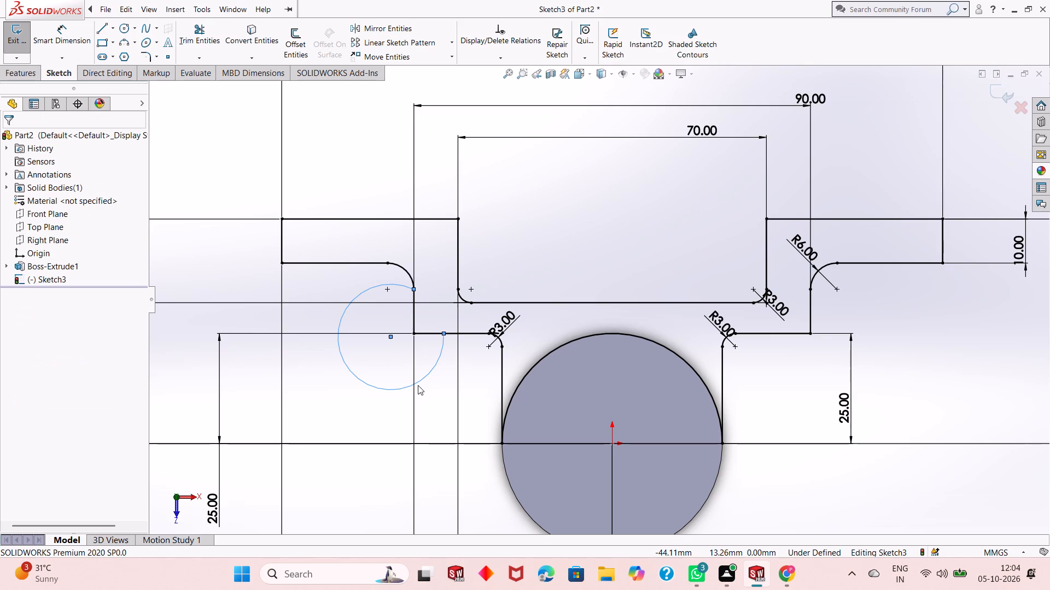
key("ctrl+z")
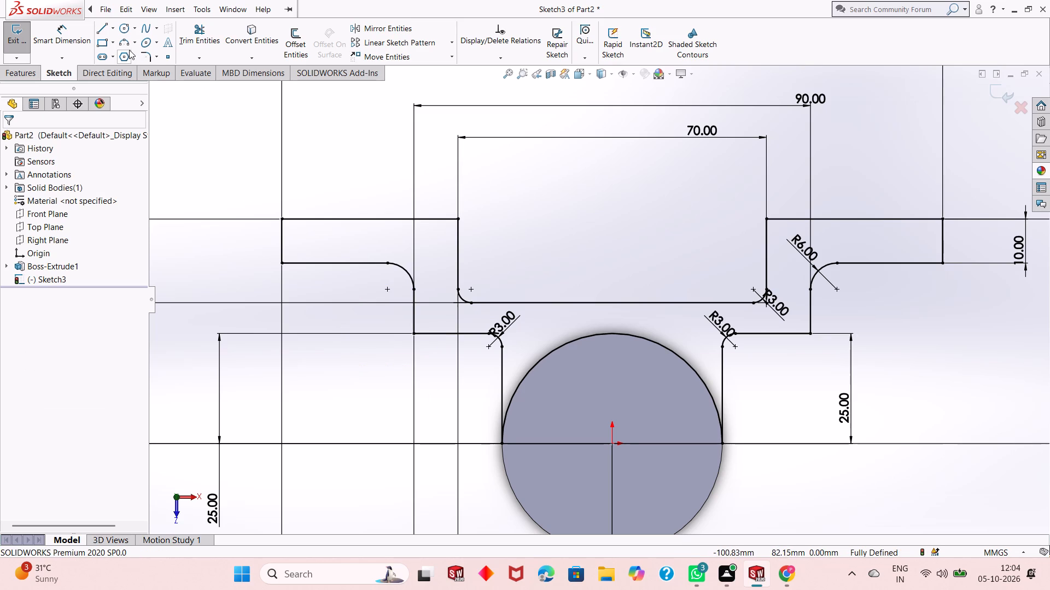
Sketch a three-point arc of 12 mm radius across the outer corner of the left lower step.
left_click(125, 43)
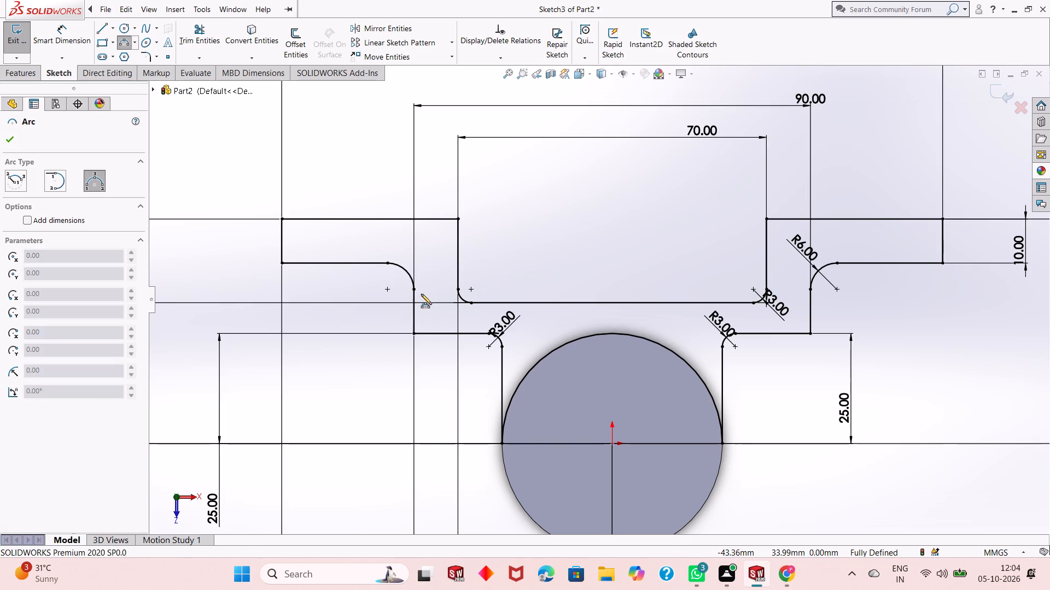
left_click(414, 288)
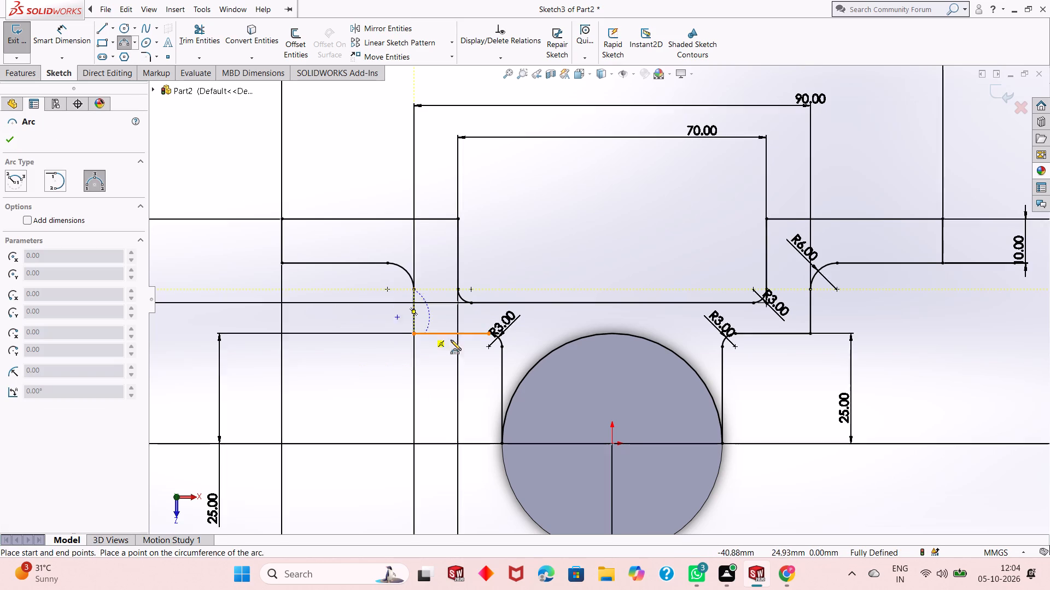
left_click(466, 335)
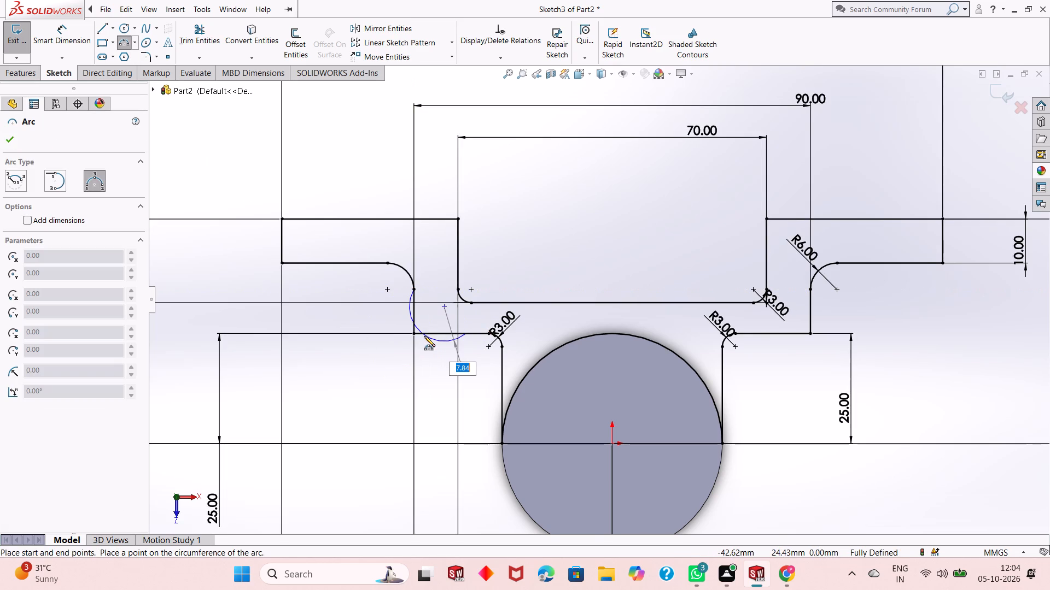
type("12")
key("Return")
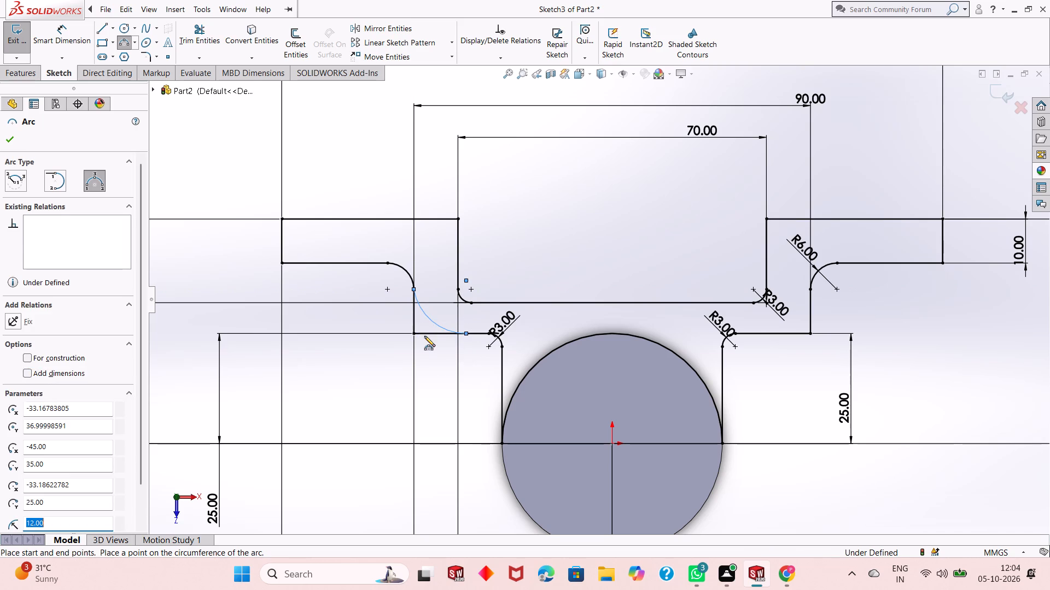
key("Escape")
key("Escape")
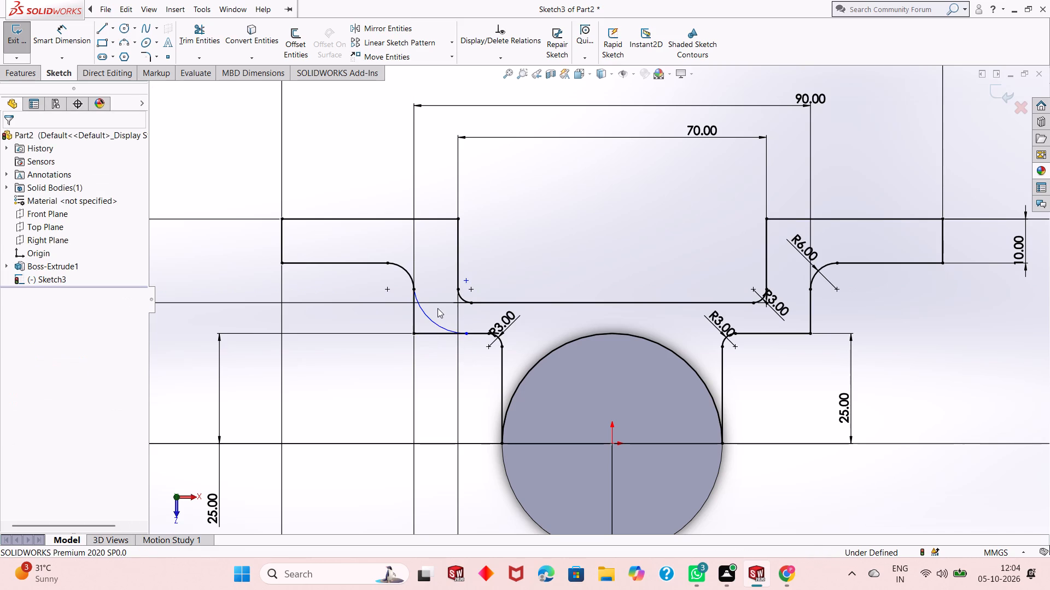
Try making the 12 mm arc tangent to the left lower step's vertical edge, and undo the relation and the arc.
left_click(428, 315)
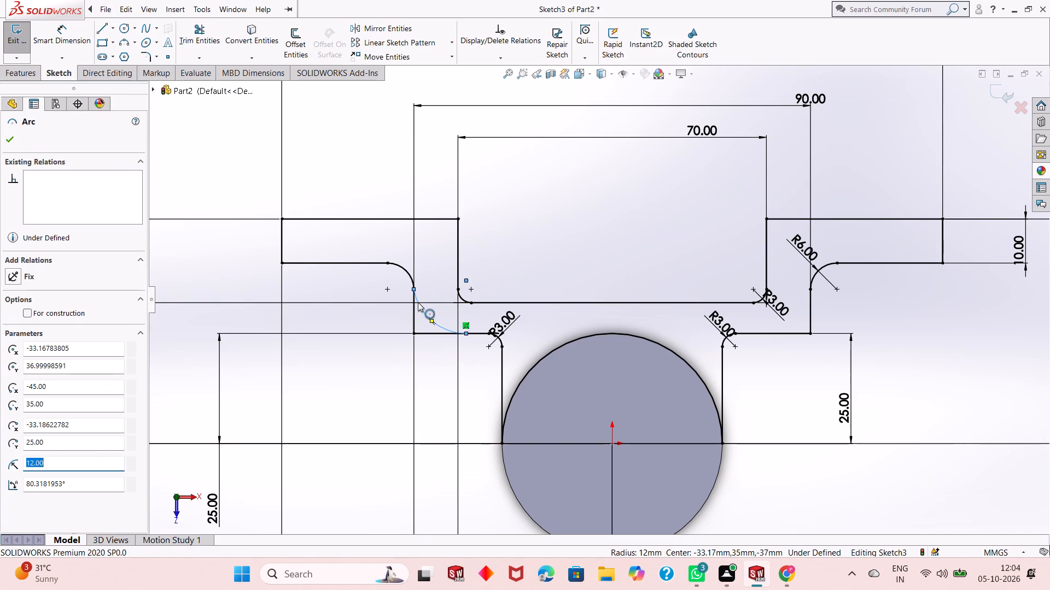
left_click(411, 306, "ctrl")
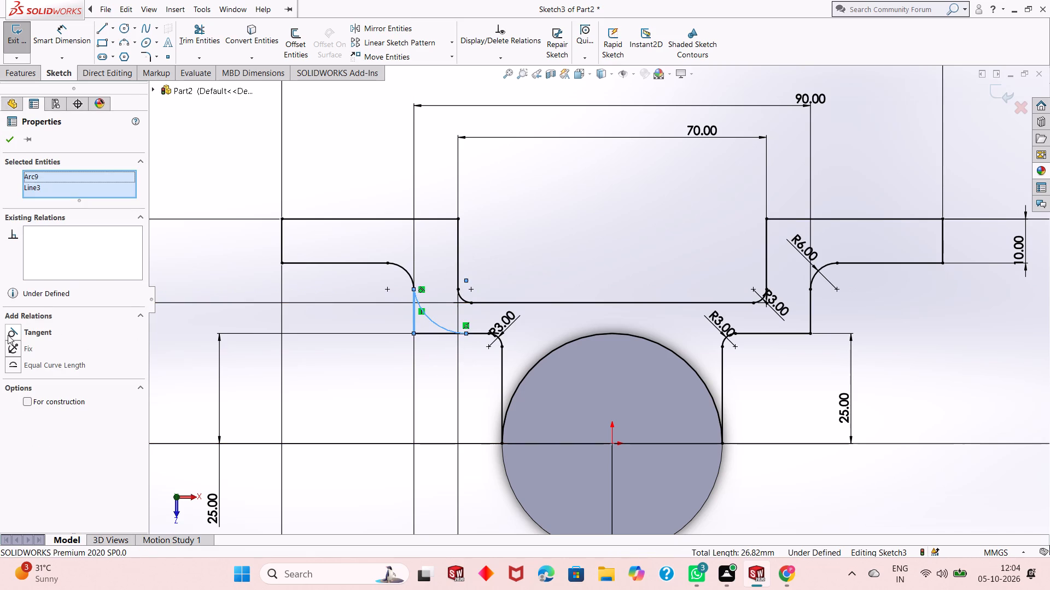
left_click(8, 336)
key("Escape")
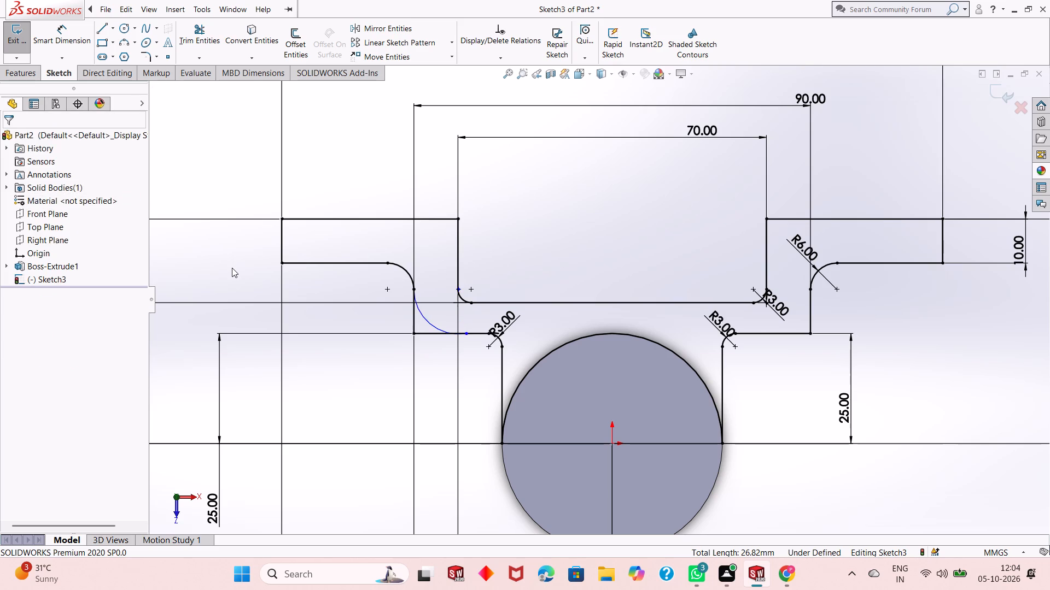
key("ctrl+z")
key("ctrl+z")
Fillet the outer corners of both the left and right lower steps of the profile at 5 mm radius.
scroll(460, 405, "up", 1)
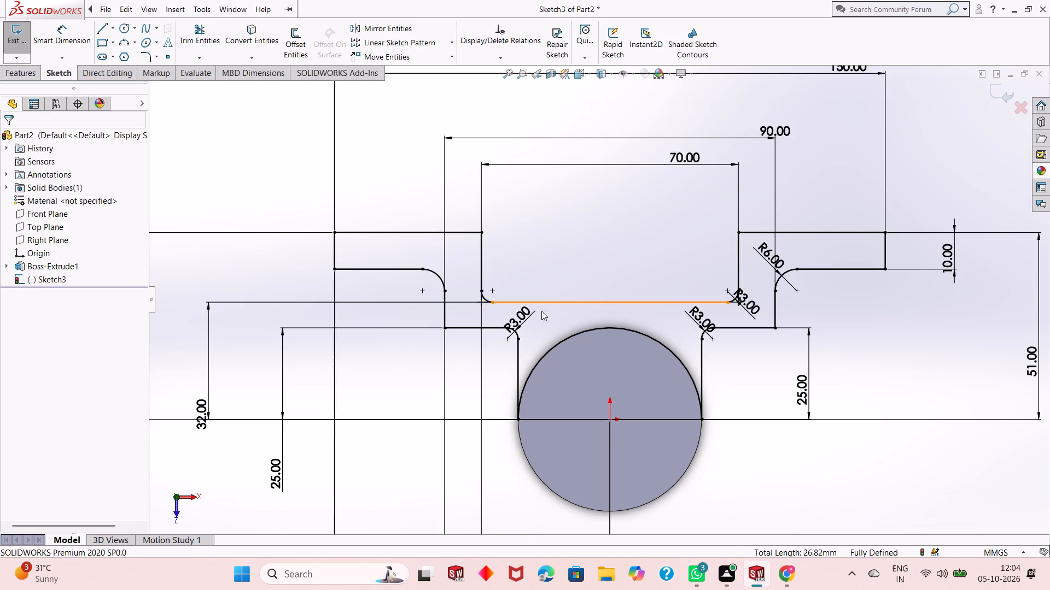
scroll(473, 313, "down", 5)
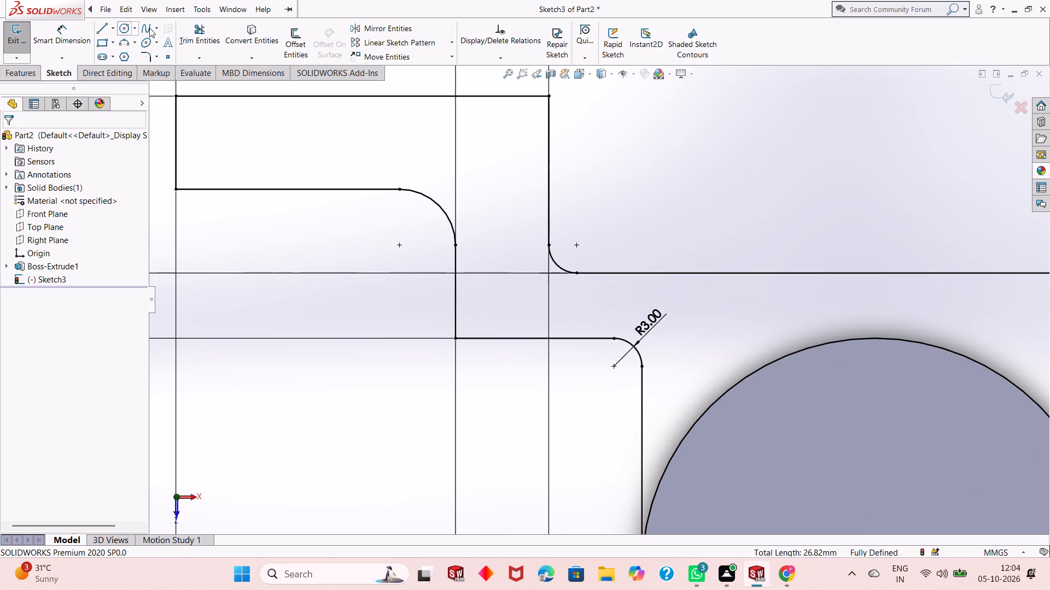
left_click(146, 54)
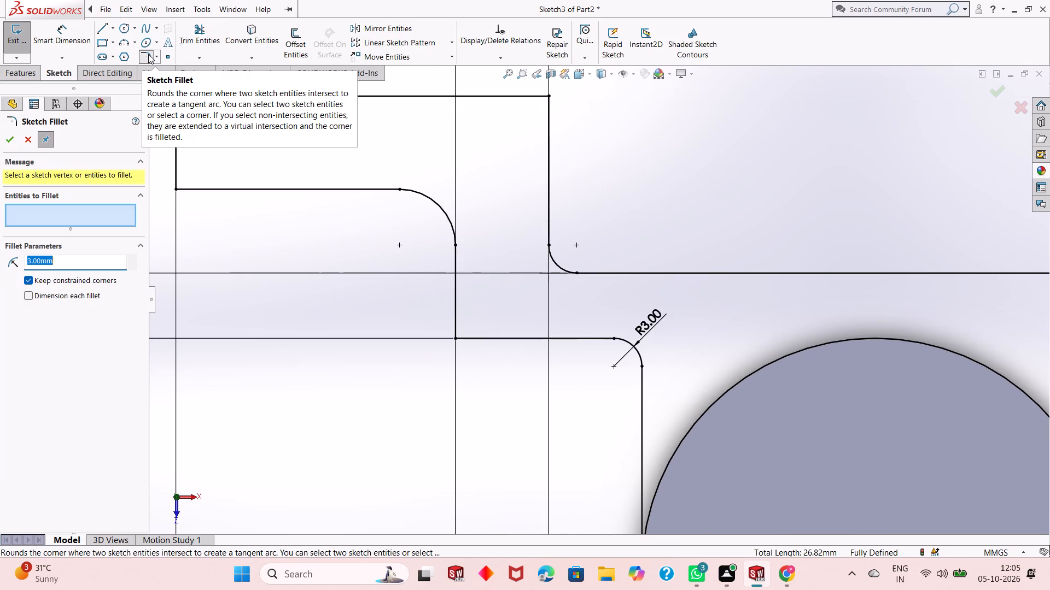
key("5")
key("Return")
key("Return")
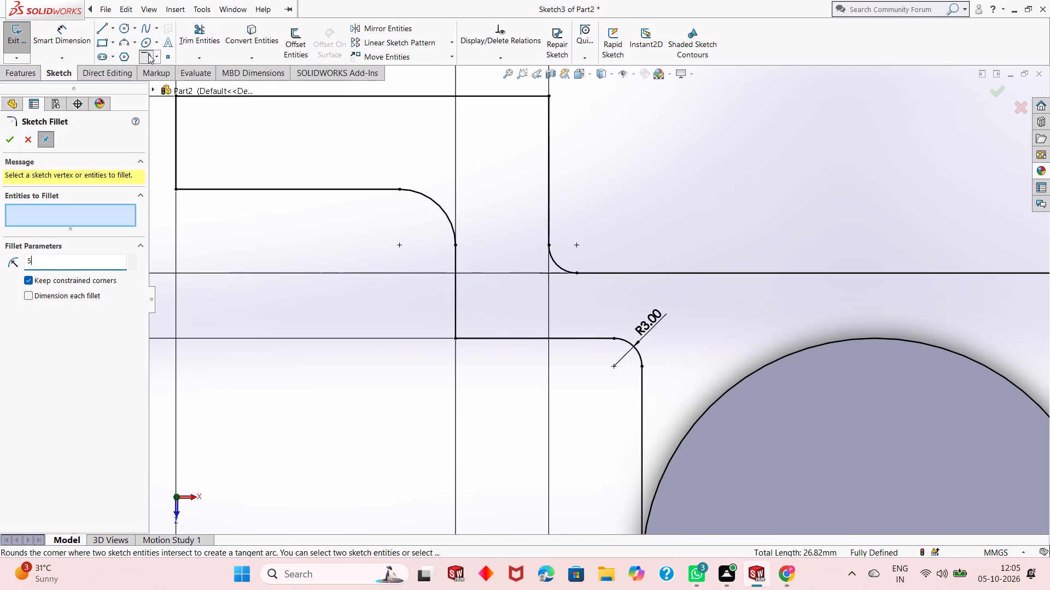
left_click(471, 339)
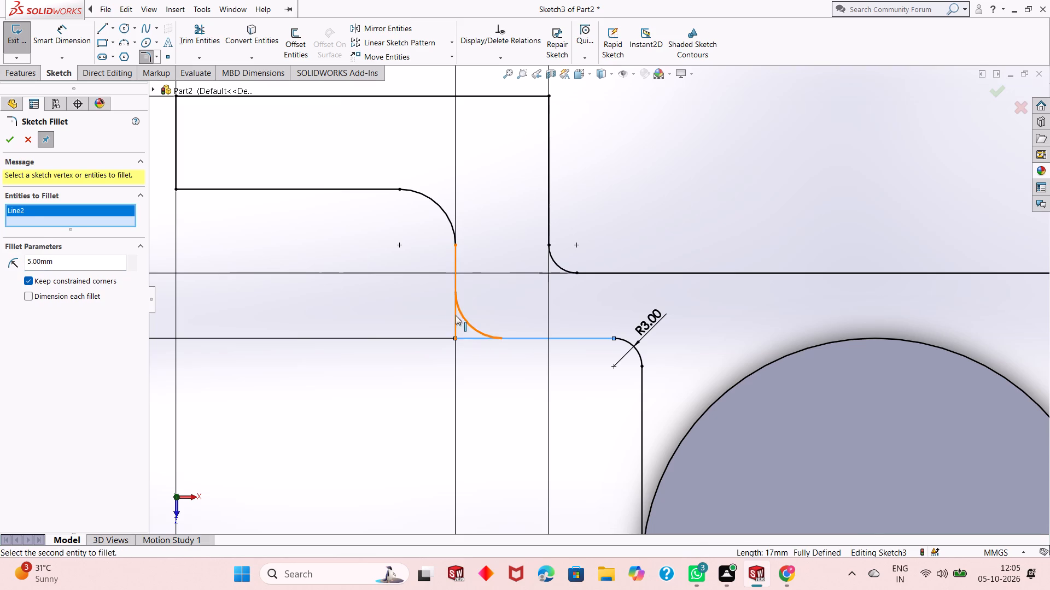
left_click(453, 312)
scroll(473, 347, "down", 2)
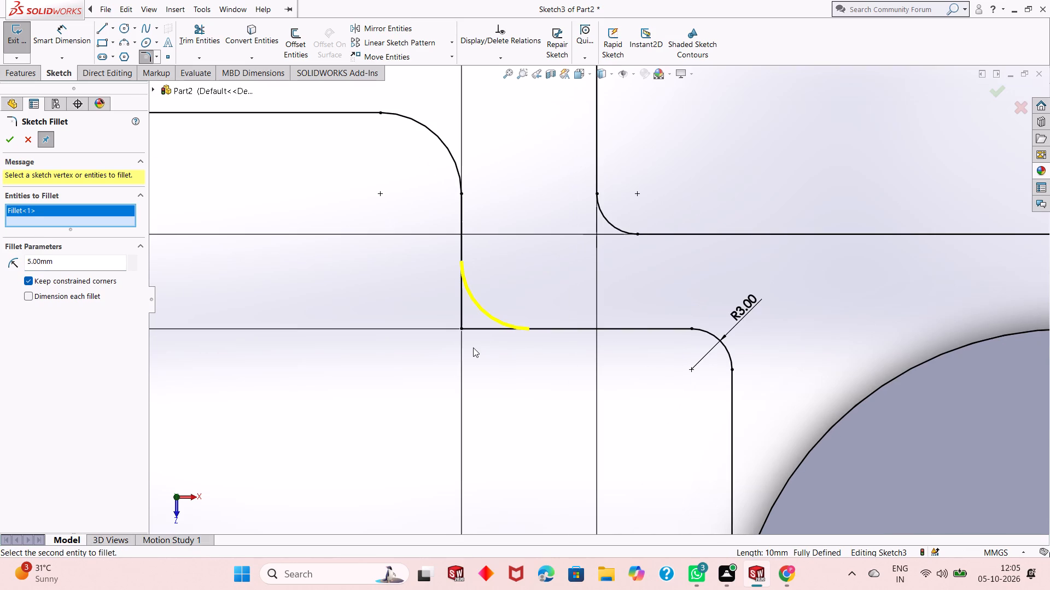
scroll(470, 365, "up", 6)
scroll(553, 337, "up", 2)
scroll(882, 280, "down", 2)
left_click(808, 318)
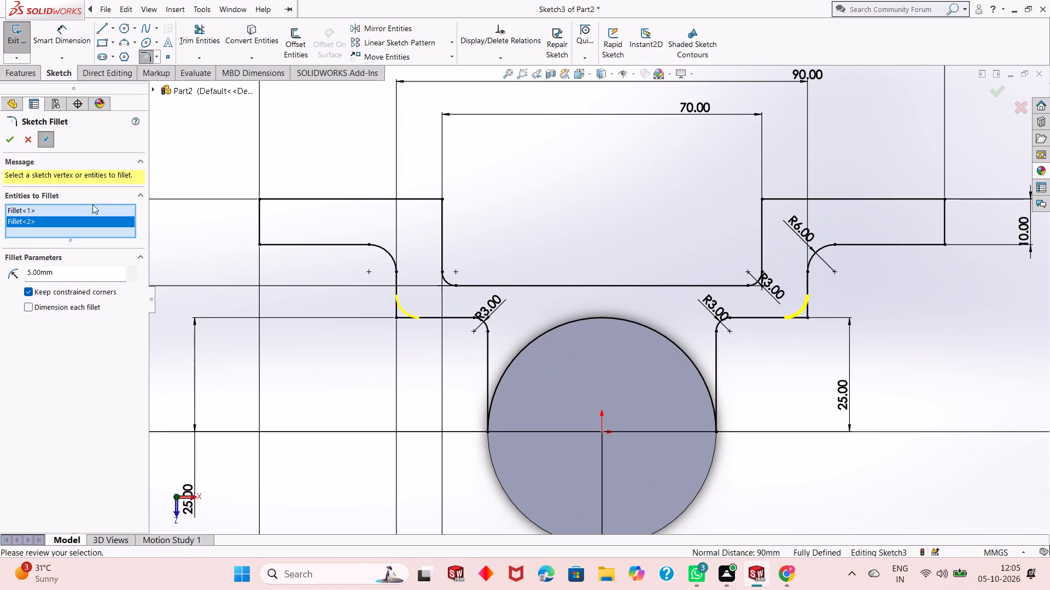
left_click(11, 132)
left_click(9, 149)
left_click(7, 138)
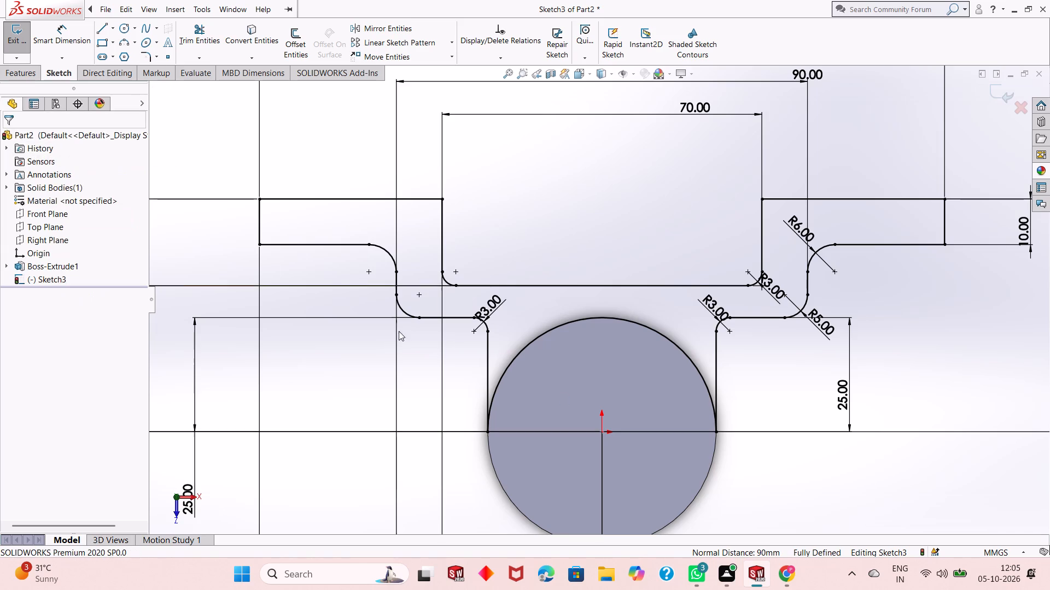
Examine the filleted profile sketch and its dimensions close up, as a whole, and at an angle against the cylinder.
scroll(557, 389, "up", 2)
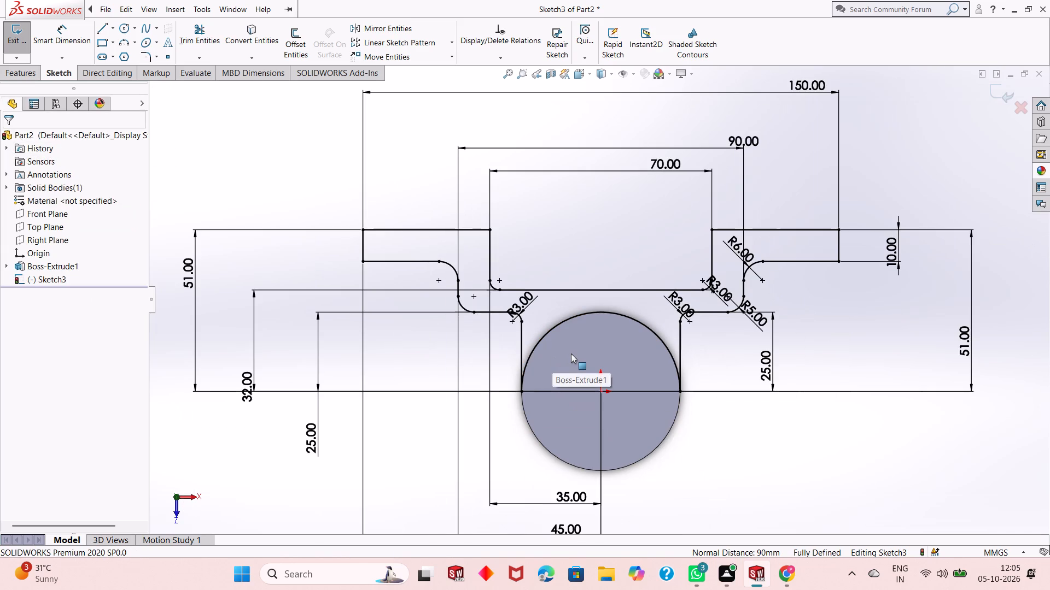
scroll(503, 320, "down", 4)
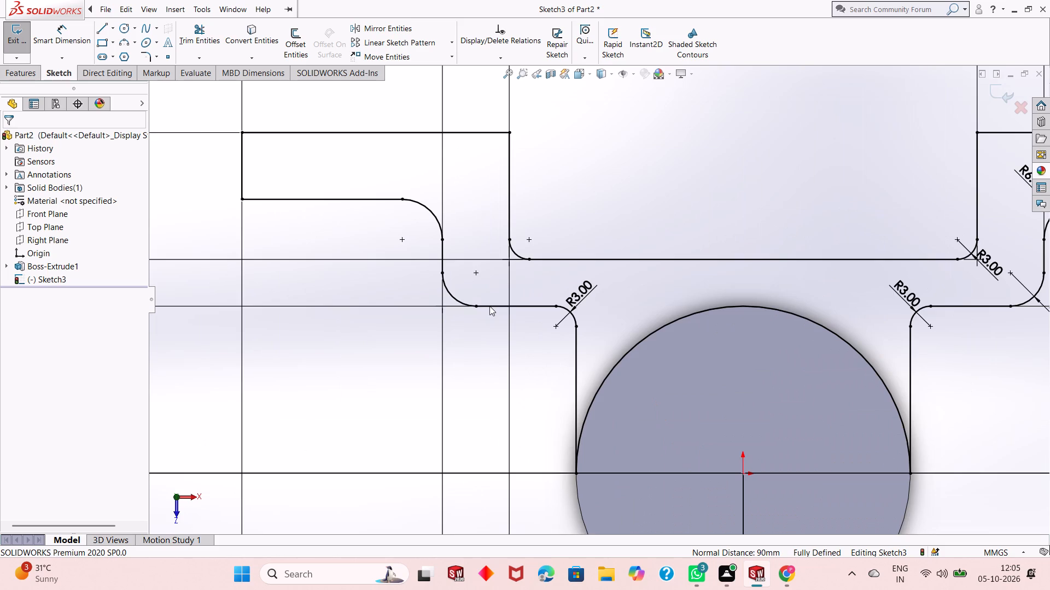
scroll(489, 306, "down", 1)
scroll(489, 306, "up", 1)
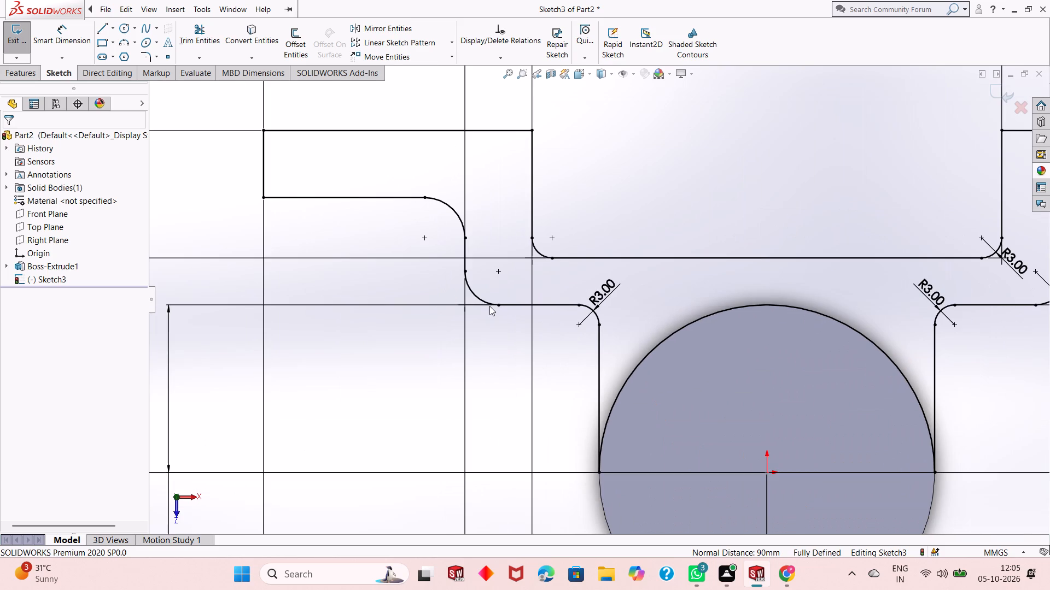
scroll(522, 311, "up", 3)
scroll(632, 378, "up", 1)
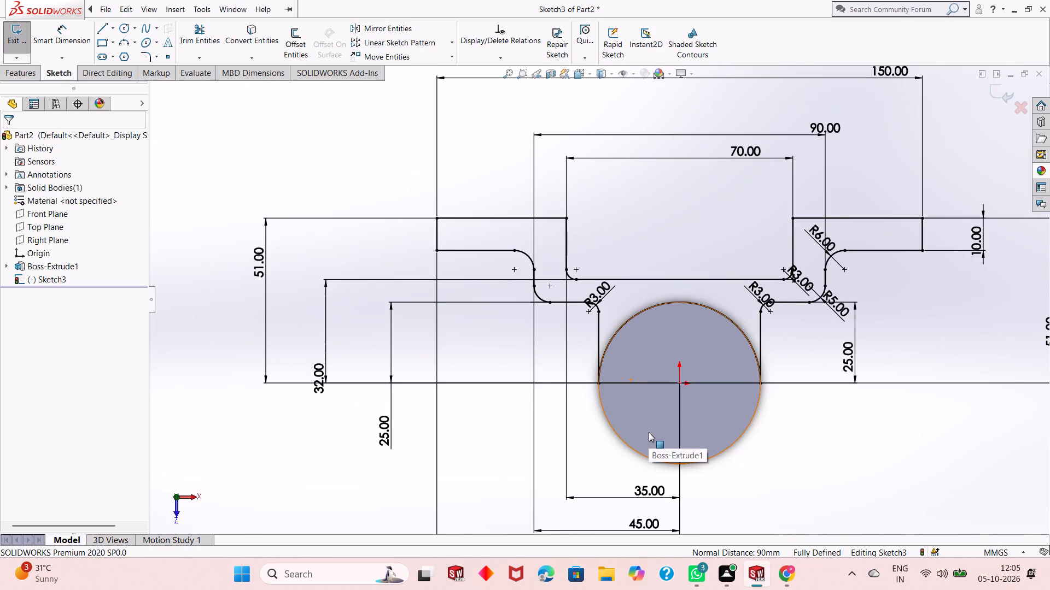
scroll(649, 432, "up", 1)
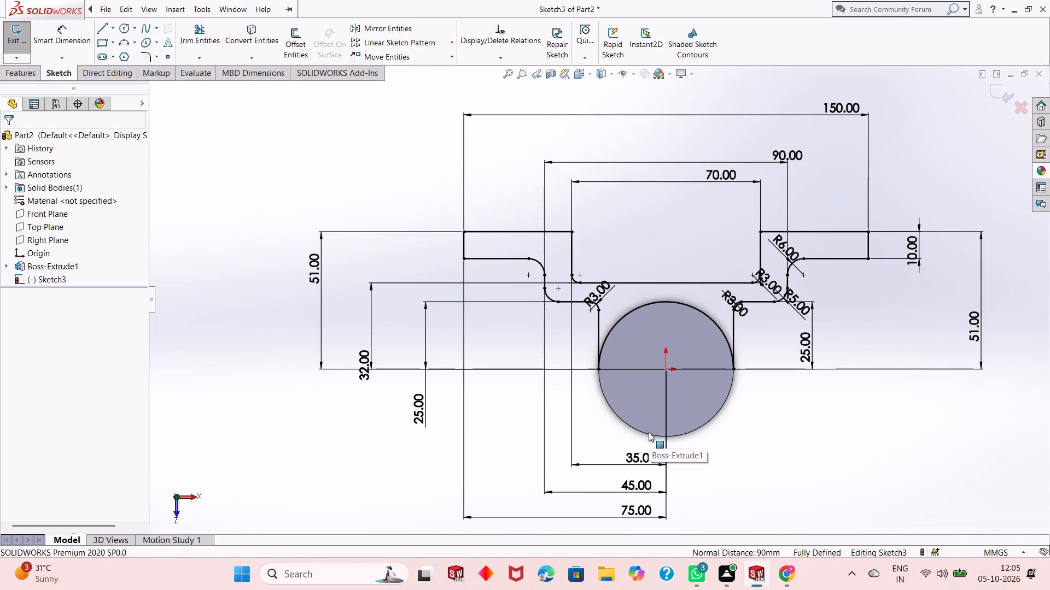
scroll(649, 432, "down", 1)
scroll(663, 378, "down", 2)
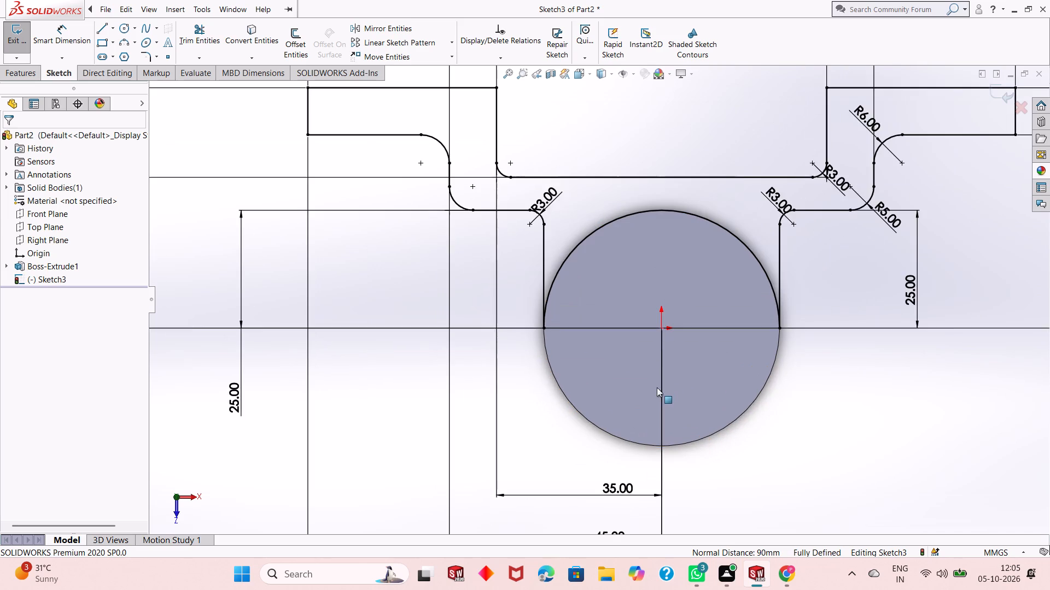
scroll(654, 358, "up", 4)
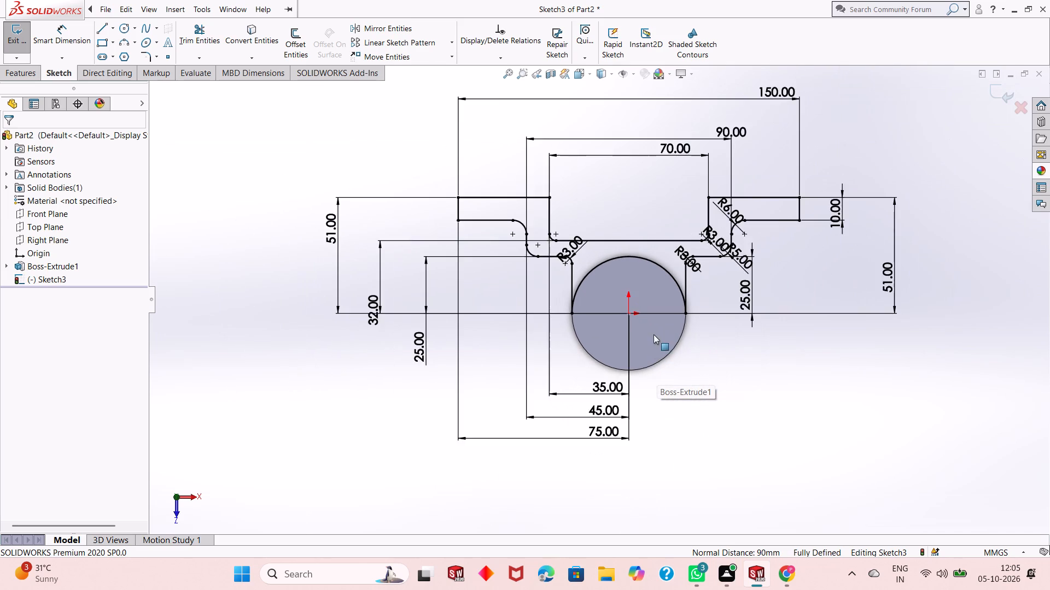
scroll(654, 334, "down", 2)
scroll(653, 240, "down", 2)
scroll(646, 279, "up", 2)
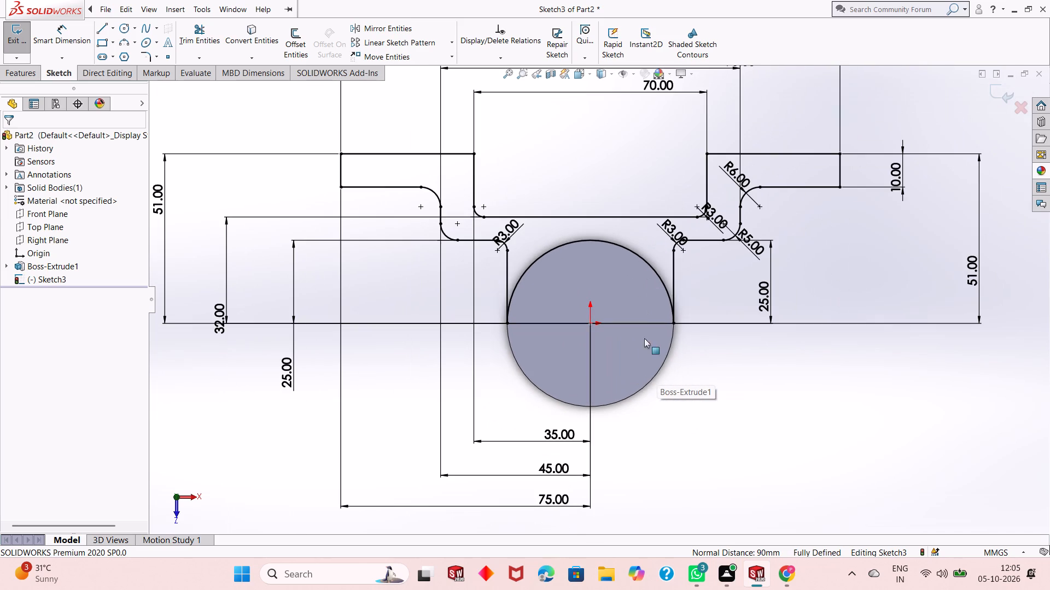
middle_click_drag(646, 390, 625, 196)
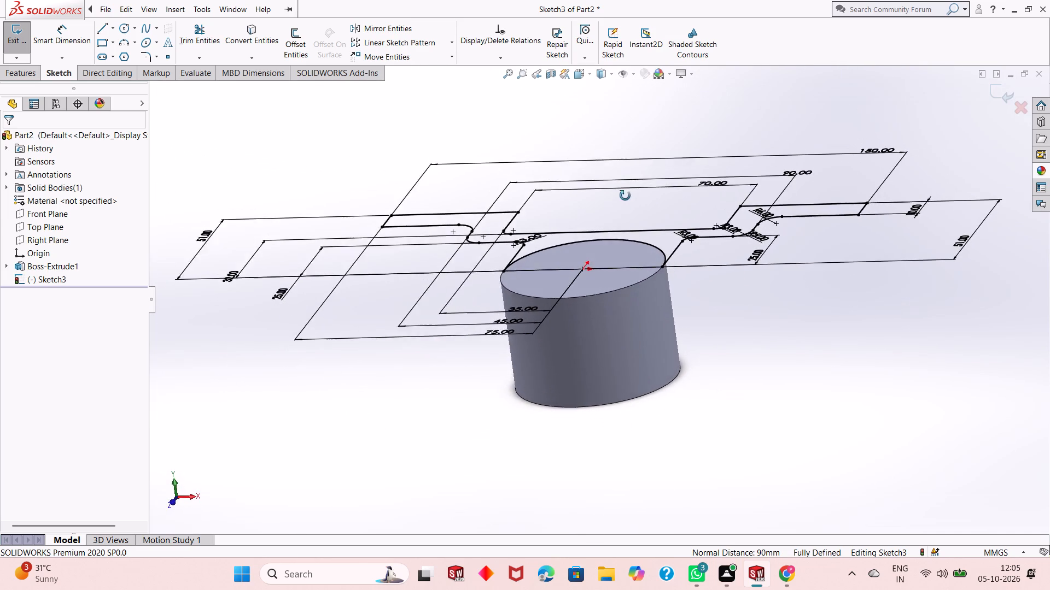
middle_click_drag(625, 196, 689, 340)
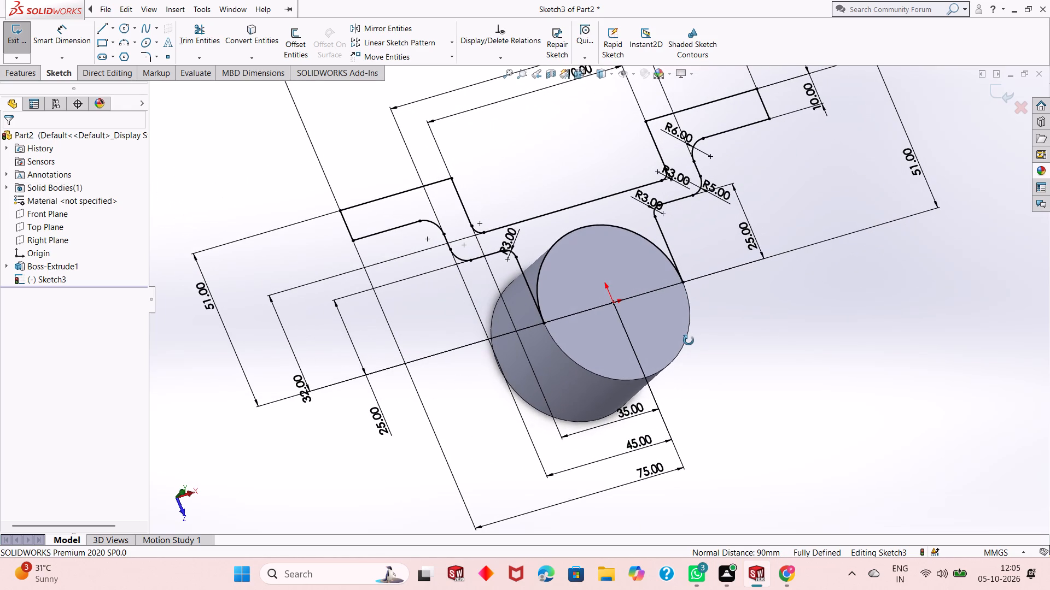
middle_click_drag(689, 340, 689, 341)
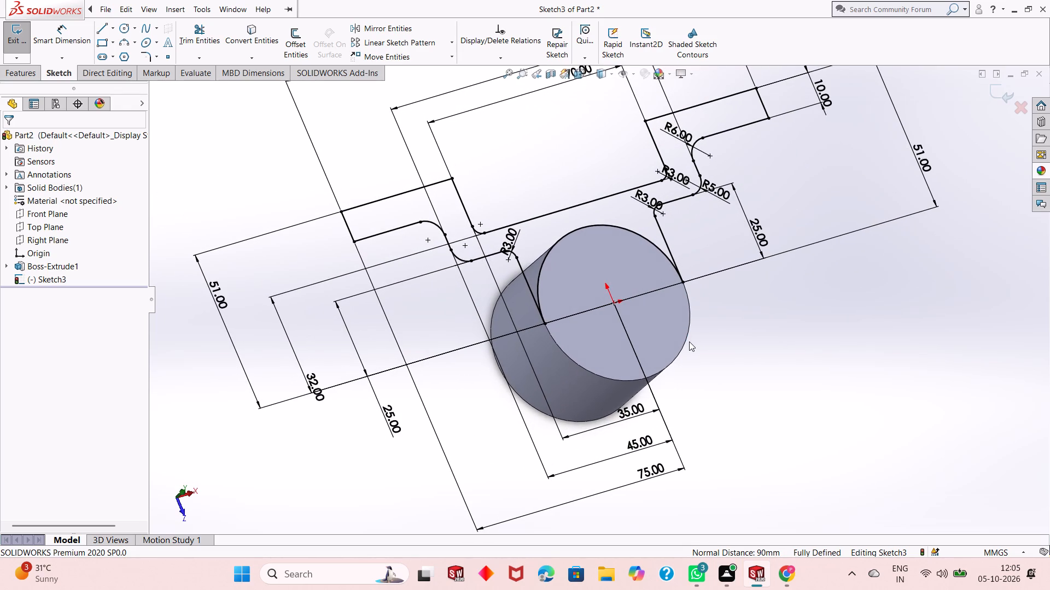
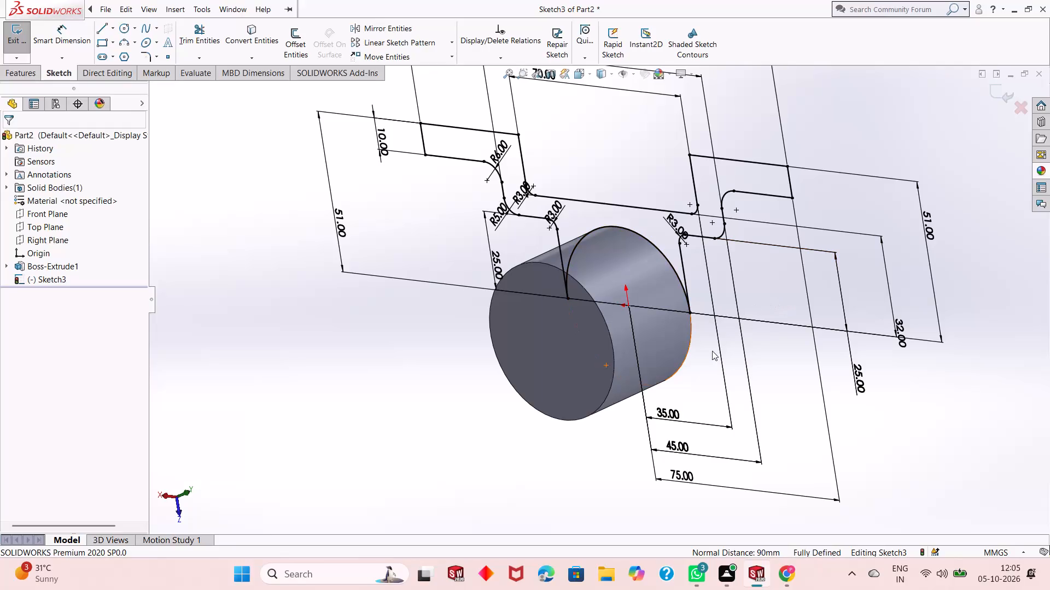
Examine the filleted flanged profile's position relative to the cylinder from several angles, including edge-on to the sketch plane.
middle_click_drag(576, 452, 581, 426)
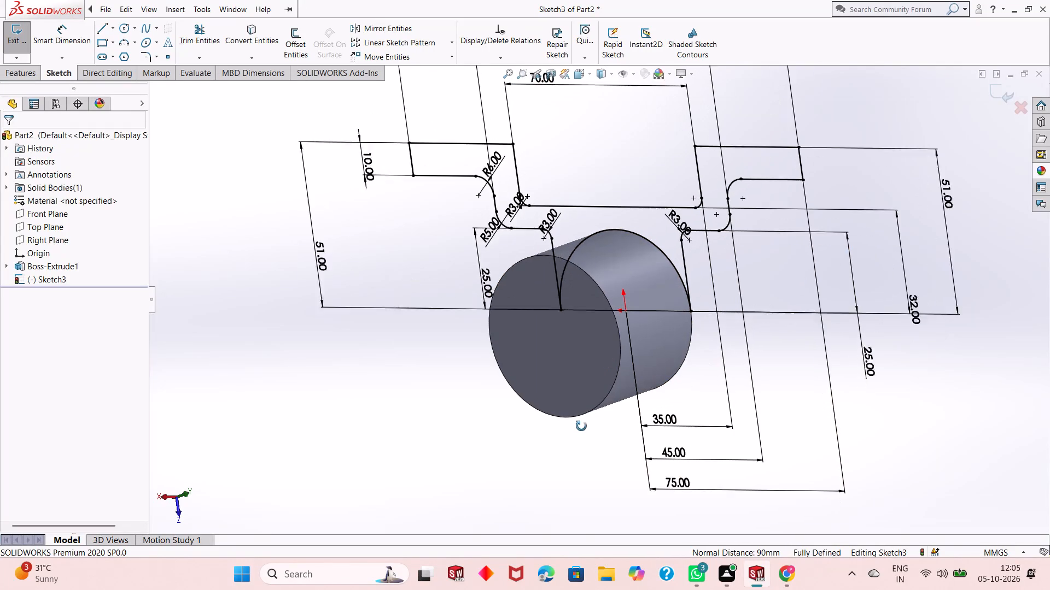
middle_click_drag(581, 426, 599, 351)
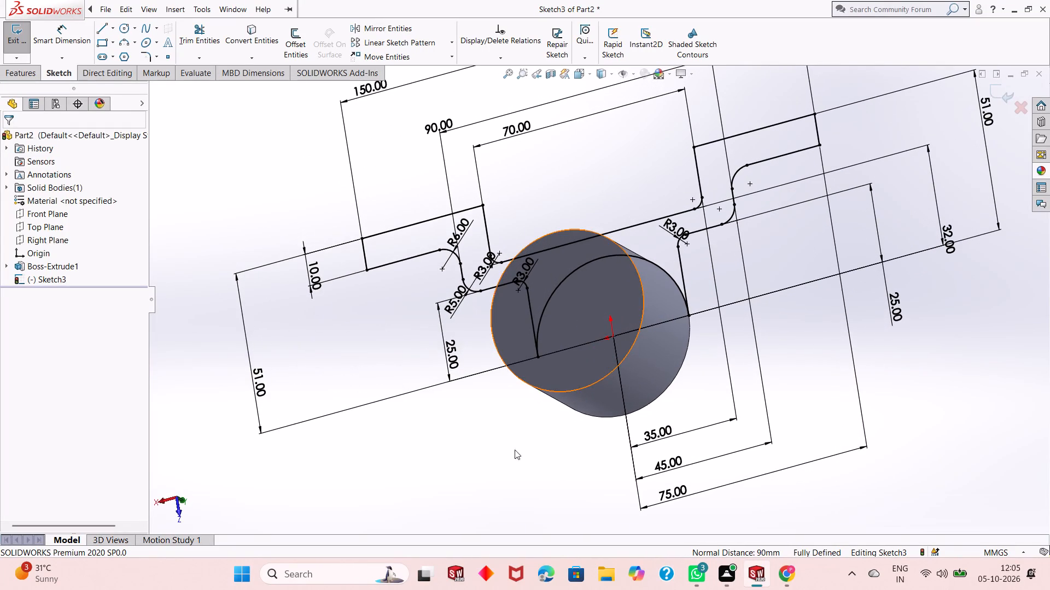
middle_click_drag(506, 468, 546, 326)
scroll(542, 368, "up", 1)
middle_click_drag(540, 403, 571, 356)
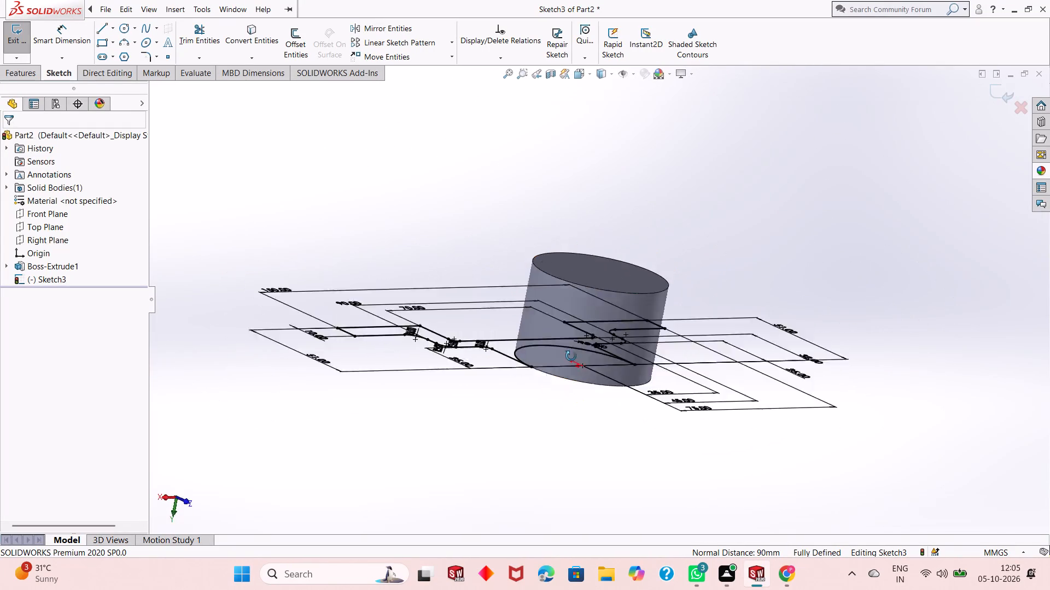
middle_click_drag(571, 356, 705, 329)
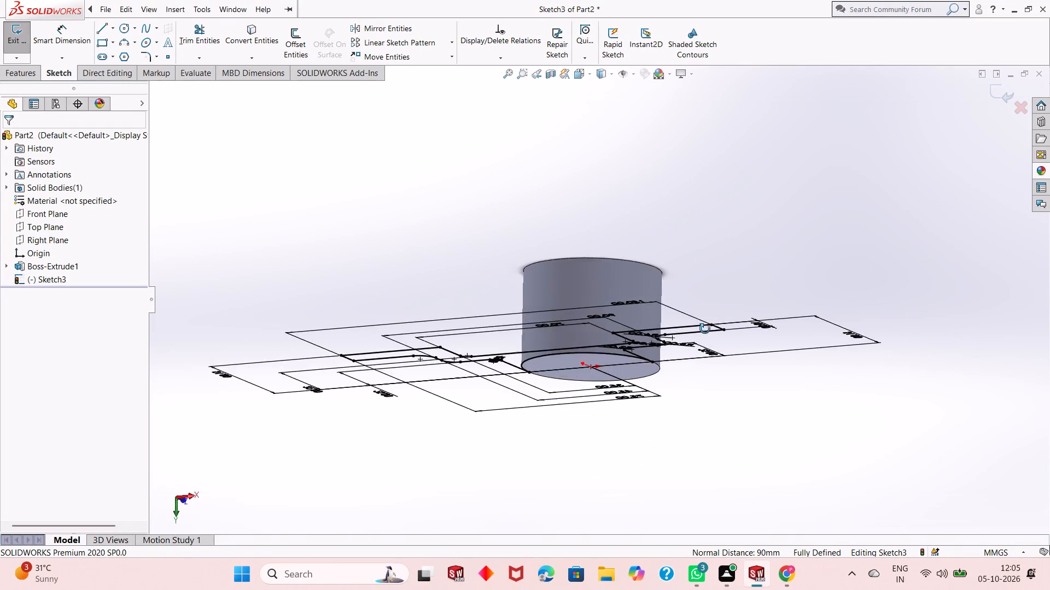
middle_click_drag(705, 329, 672, 482)
scroll(672, 482, "up", 1)
scroll(547, 368, "down", 4)
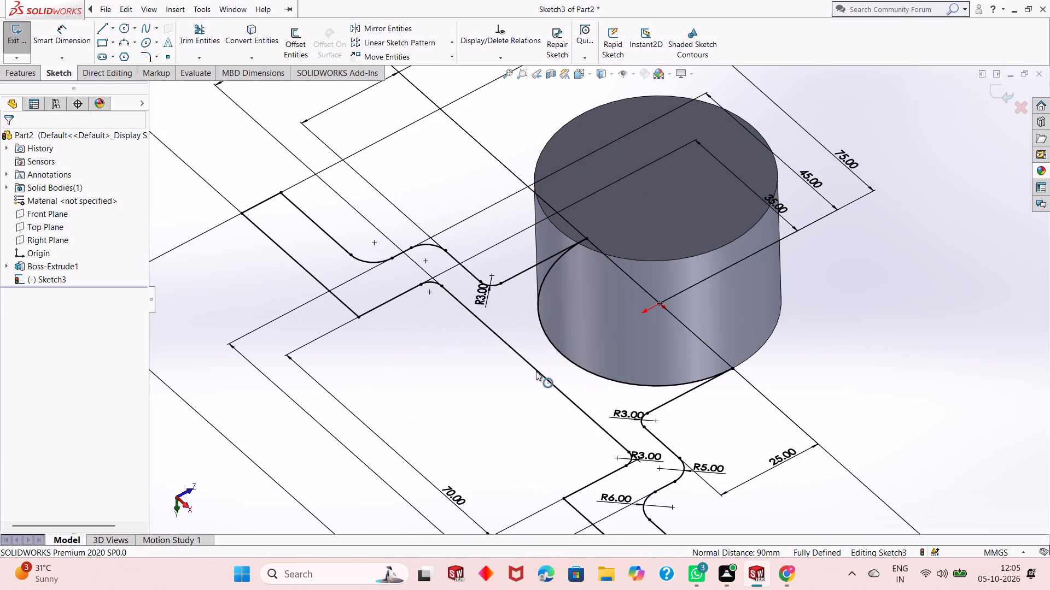
middle_click_drag(449, 377, 462, 350)
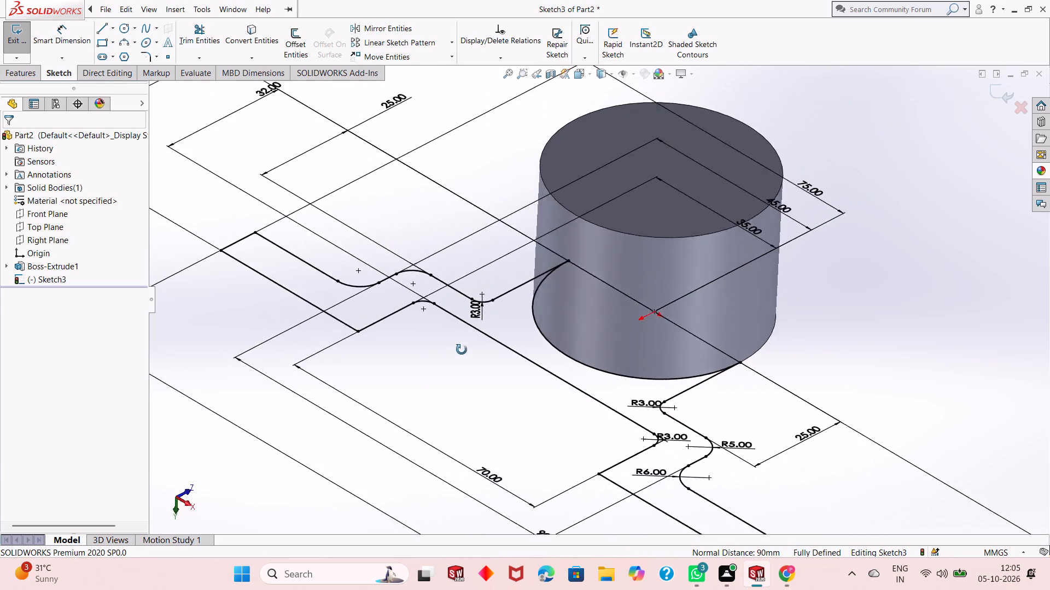
middle_click_drag(462, 350, 462, 414)
scroll(475, 417, "up", 3)
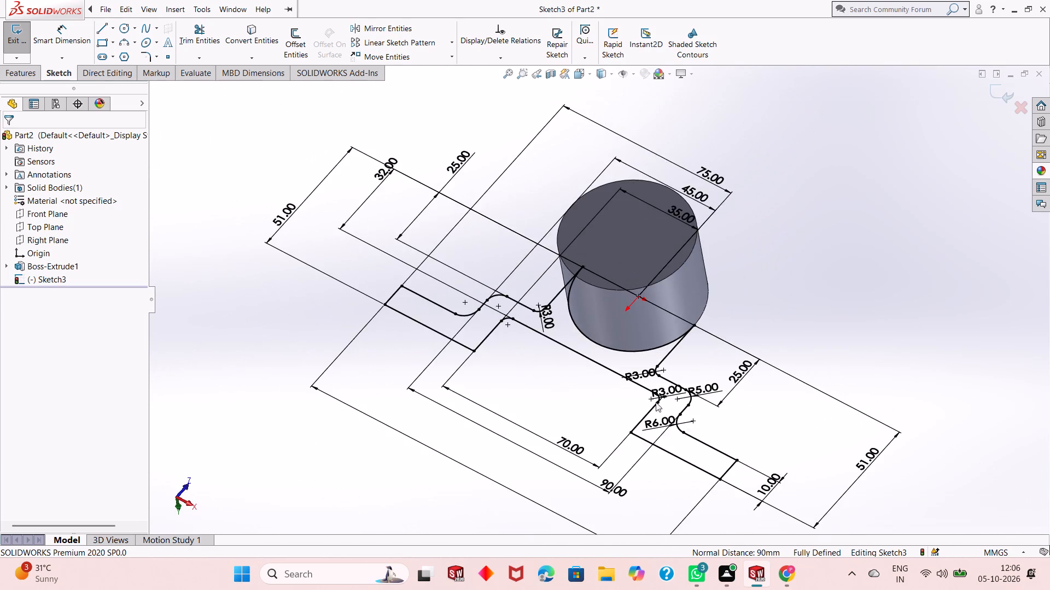
scroll(691, 373, "down", 2)
middle_click_drag(501, 363, 516, 309)
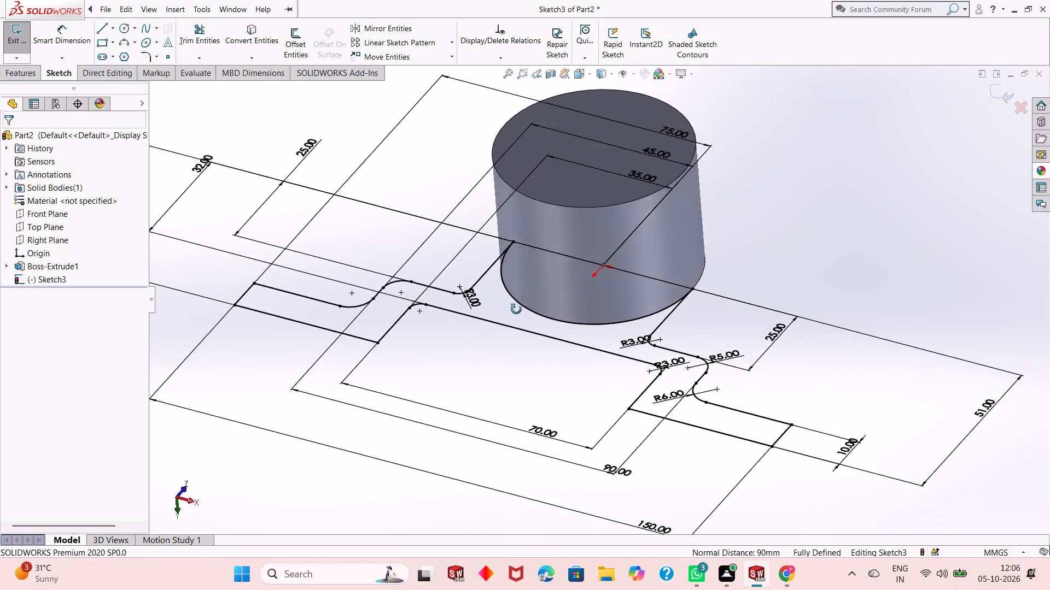
middle_click_drag(516, 309, 488, 407)
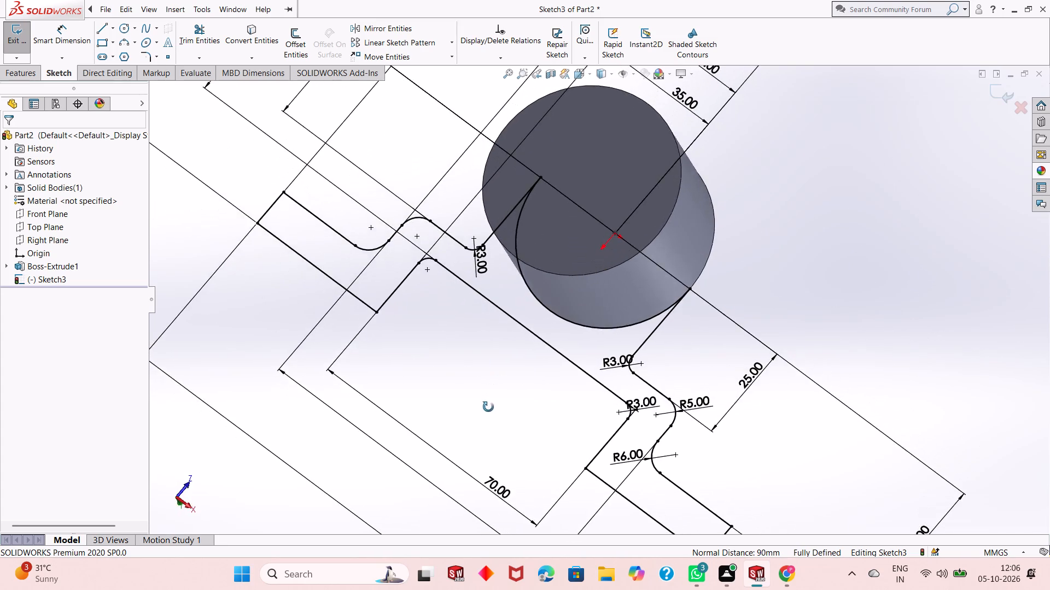
middle_click_drag(488, 407, 512, 281)
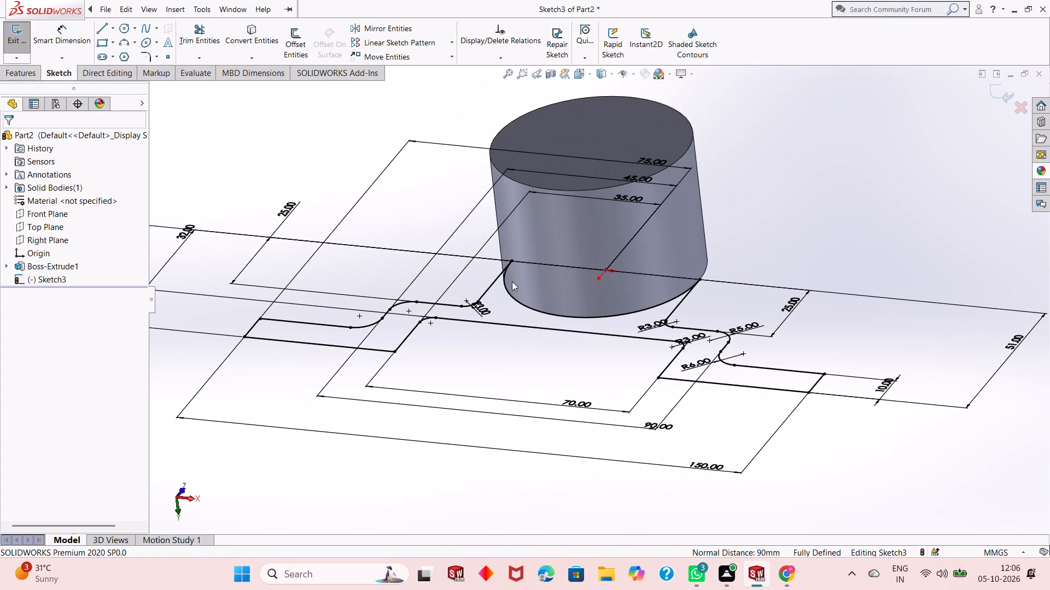
middle_click_drag(557, 380, 589, 310)
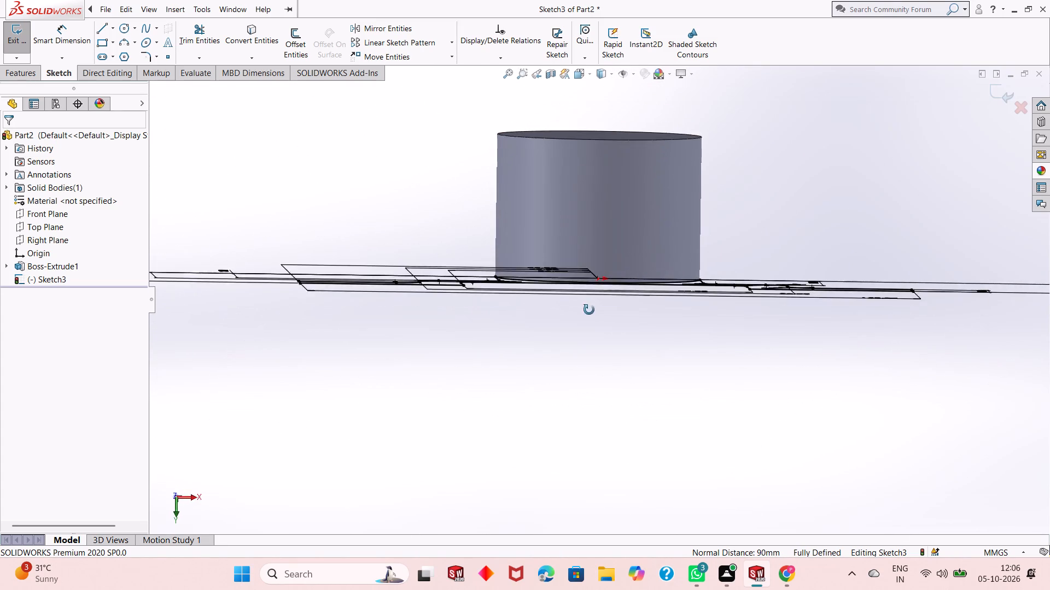
middle_click_drag(589, 310, 520, 424)
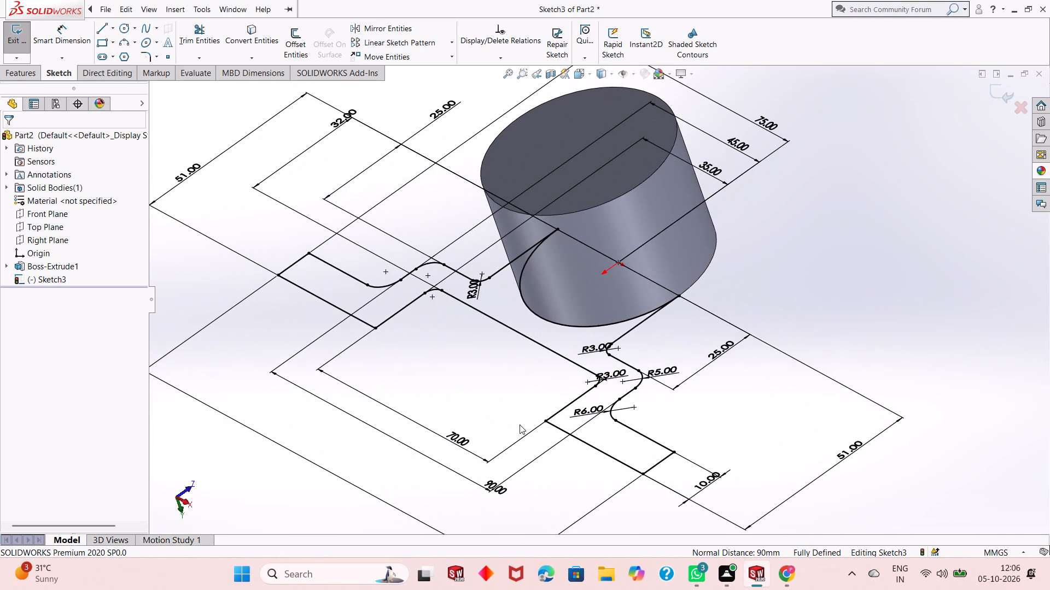
middle_click_drag(510, 365, 529, 376)
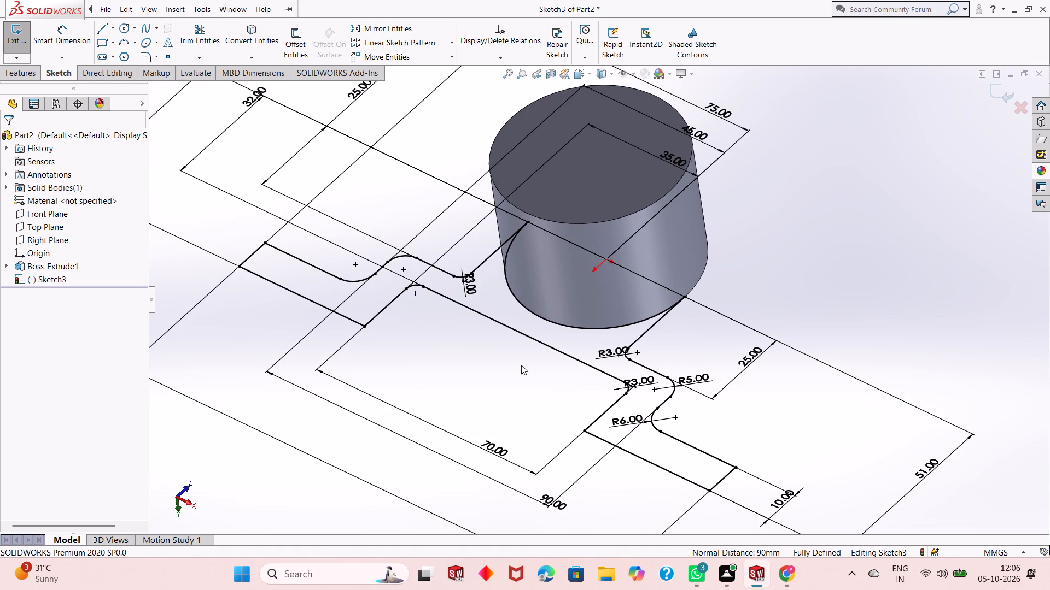
middle_click_drag(523, 359, 540, 381)
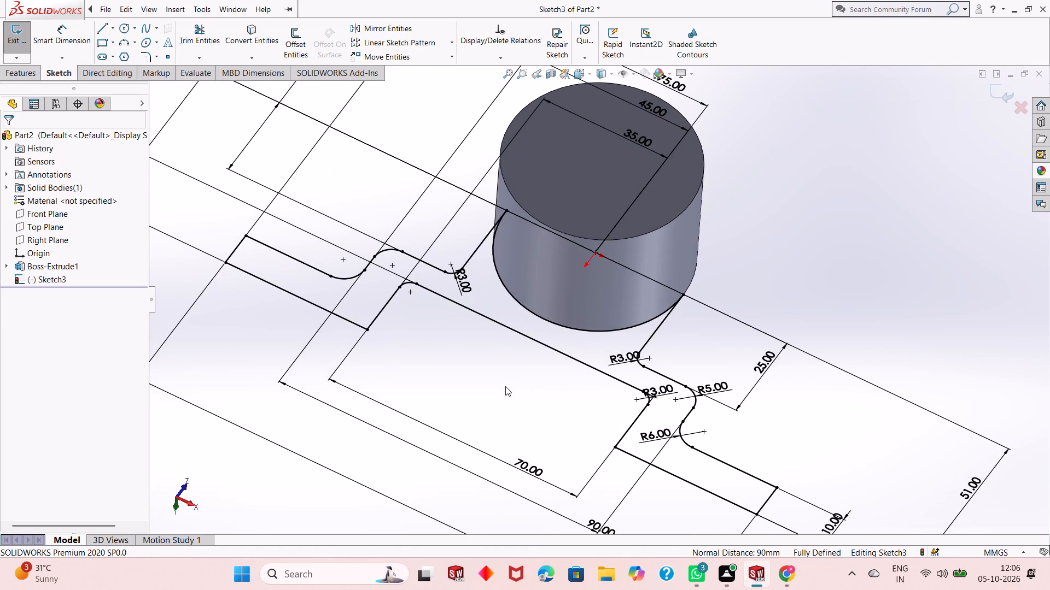
middle_click_drag(505, 388, 508, 359)
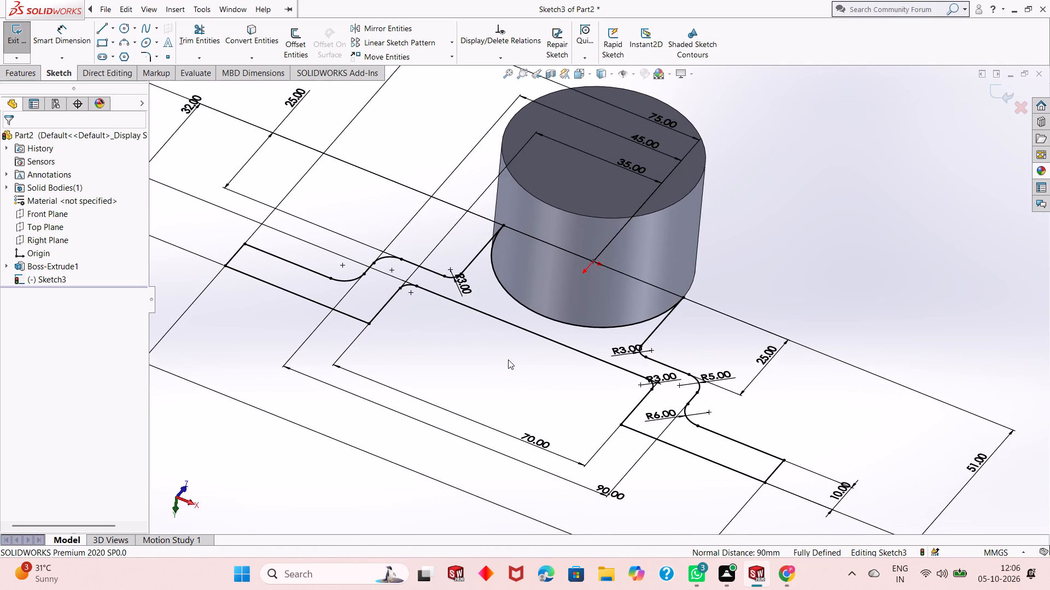
middle_click_drag(536, 355, 541, 322)
scroll(543, 251, "up", 1)
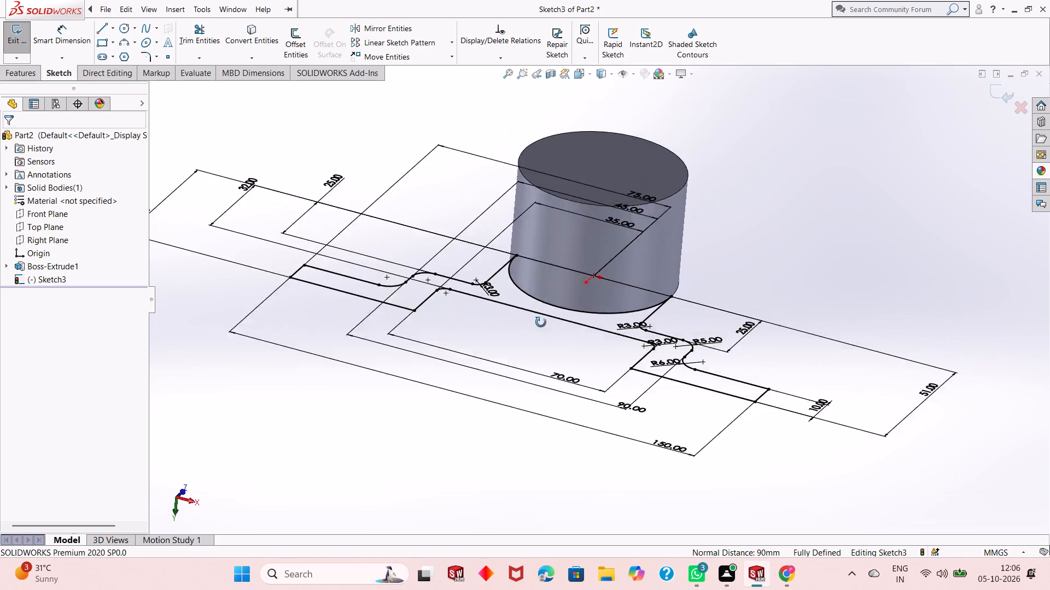
middle_click_drag(541, 322, 511, 433)
scroll(538, 267, "down", 2)
scroll(468, 382, "up", 3)
scroll(637, 226, "down", 1)
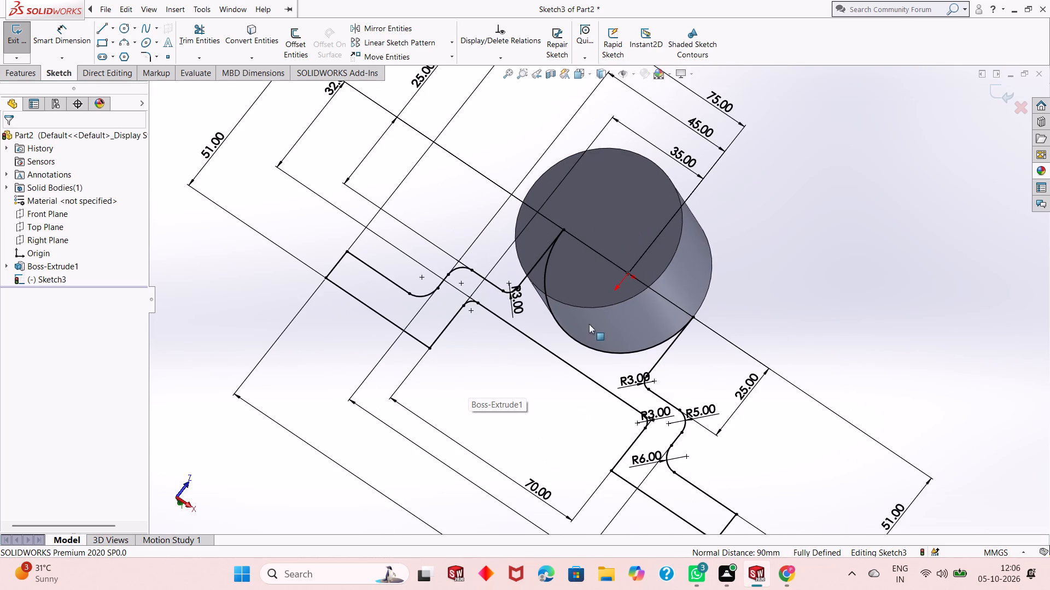
middle_click_drag(542, 416, 563, 313)
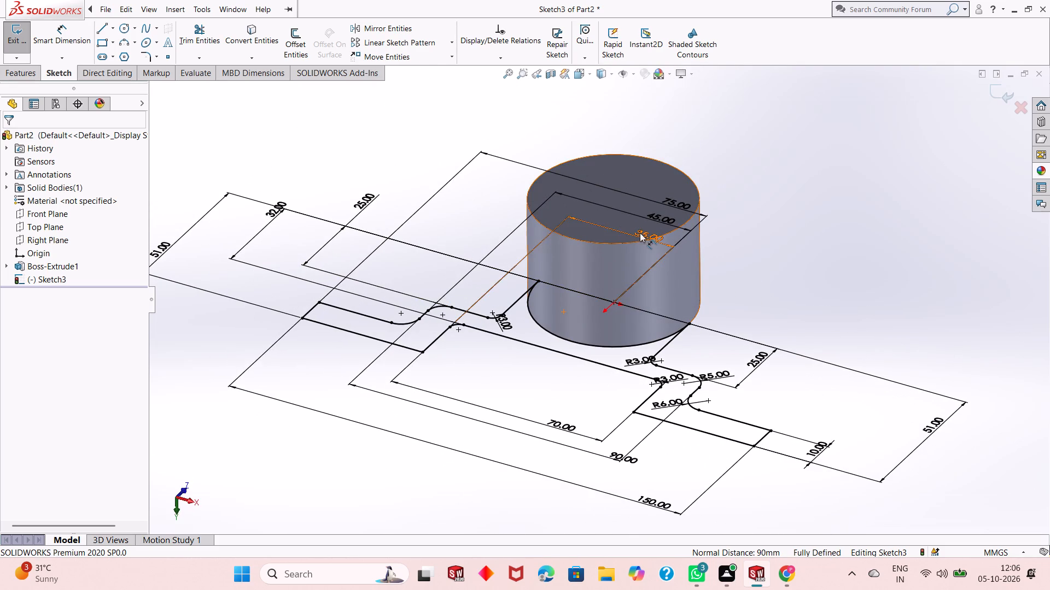
scroll(548, 305, "up", 1)
scroll(601, 156, "down", 1)
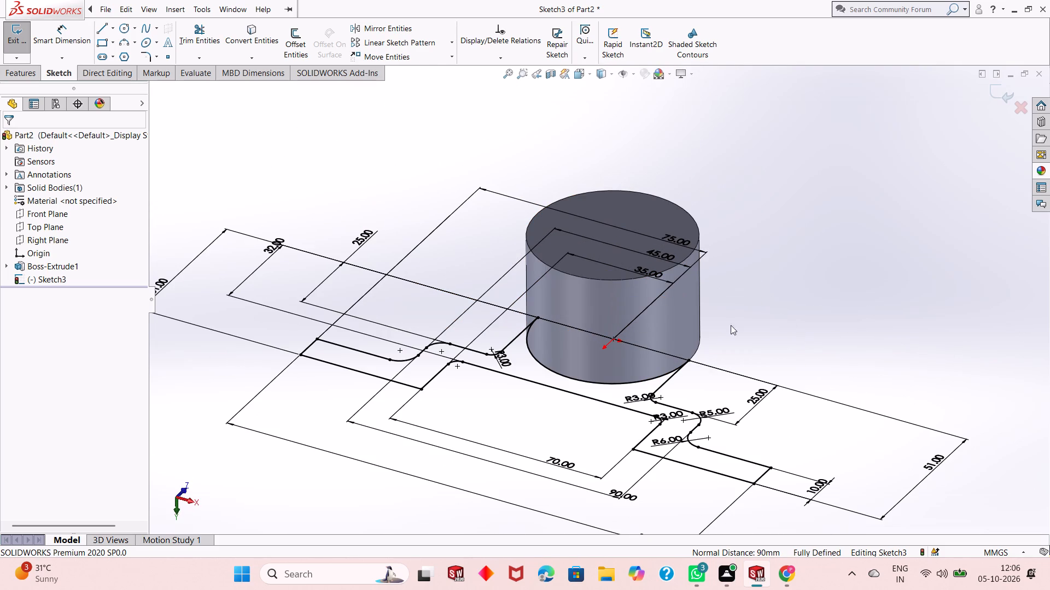
scroll(646, 279, "up", 1)
middle_click_drag(614, 244, 597, 383)
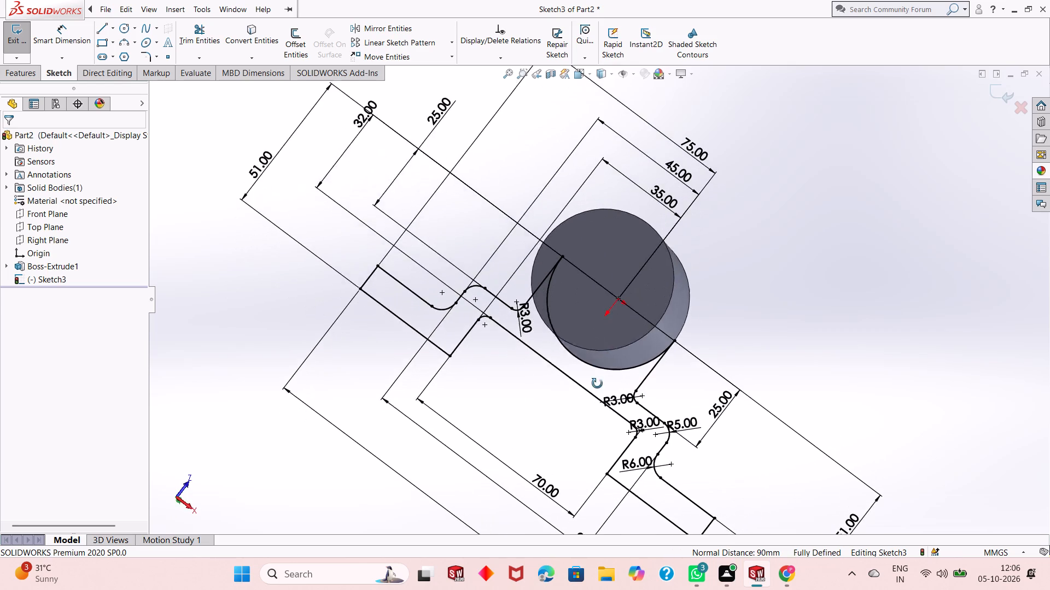
middle_click_drag(597, 383, 595, 403)
scroll(616, 210, "down", 3)
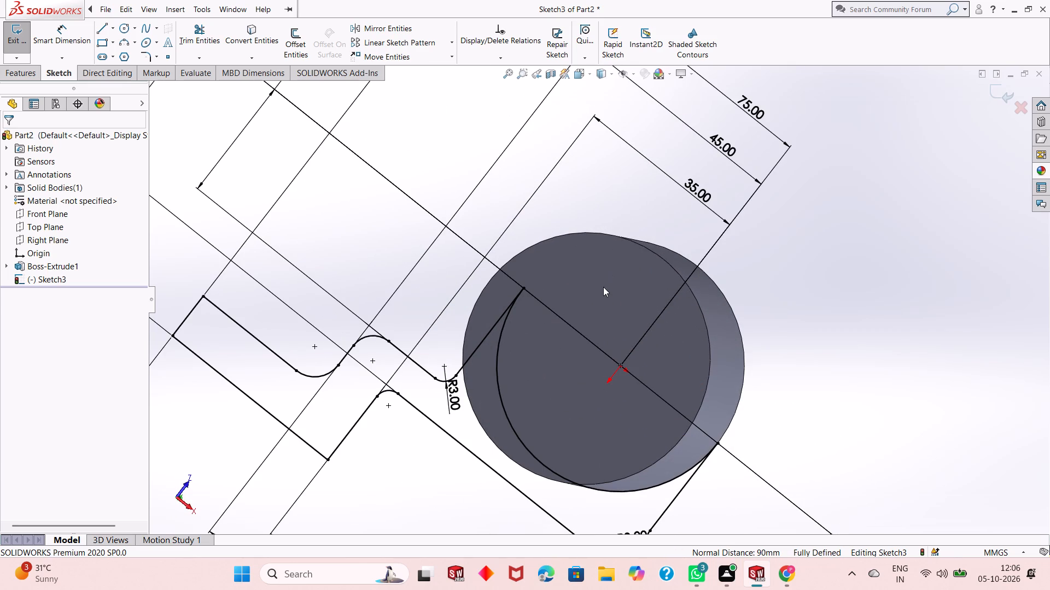
View the sketch face-on and inspect where the profile's arc and vertical edges meet the cylinder's circular outline.
key("ctrl+8")
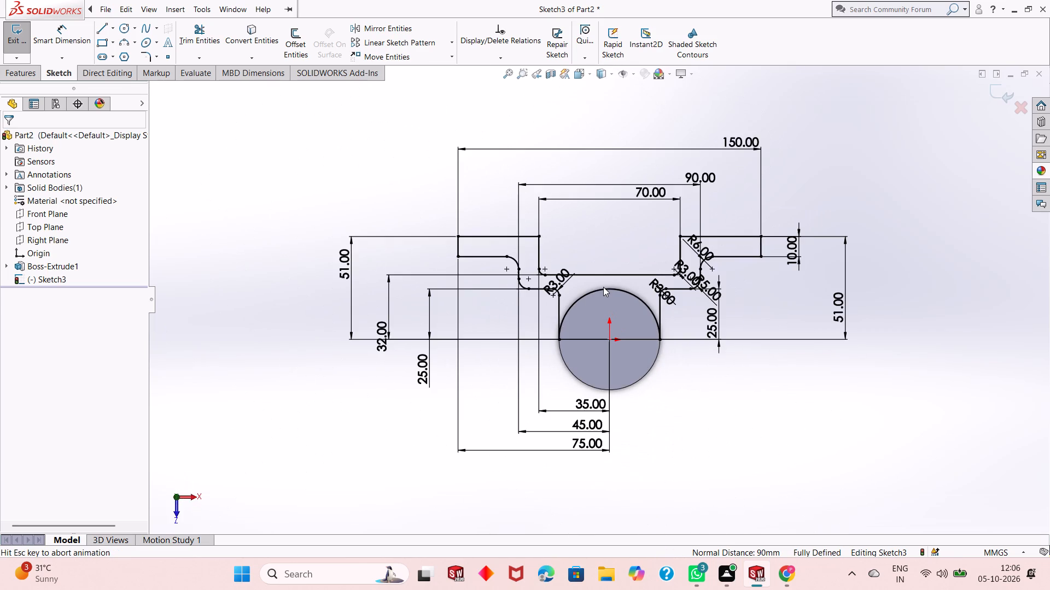
scroll(600, 261, "down", 2)
scroll(587, 358, "up", 1)
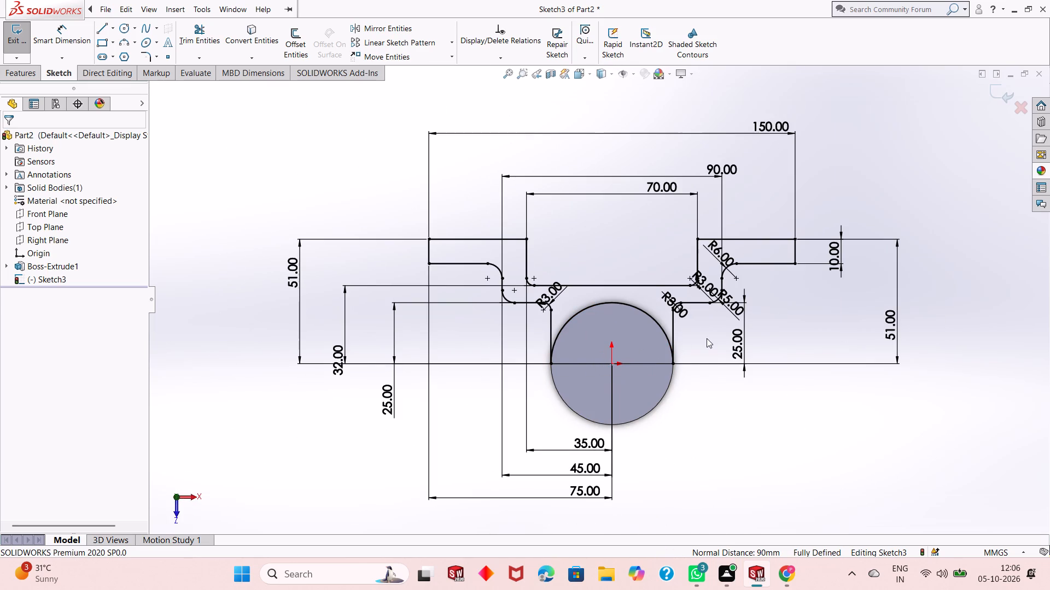
scroll(705, 354, "down", 1)
scroll(604, 347, "down", 2)
scroll(591, 361, "up", 1)
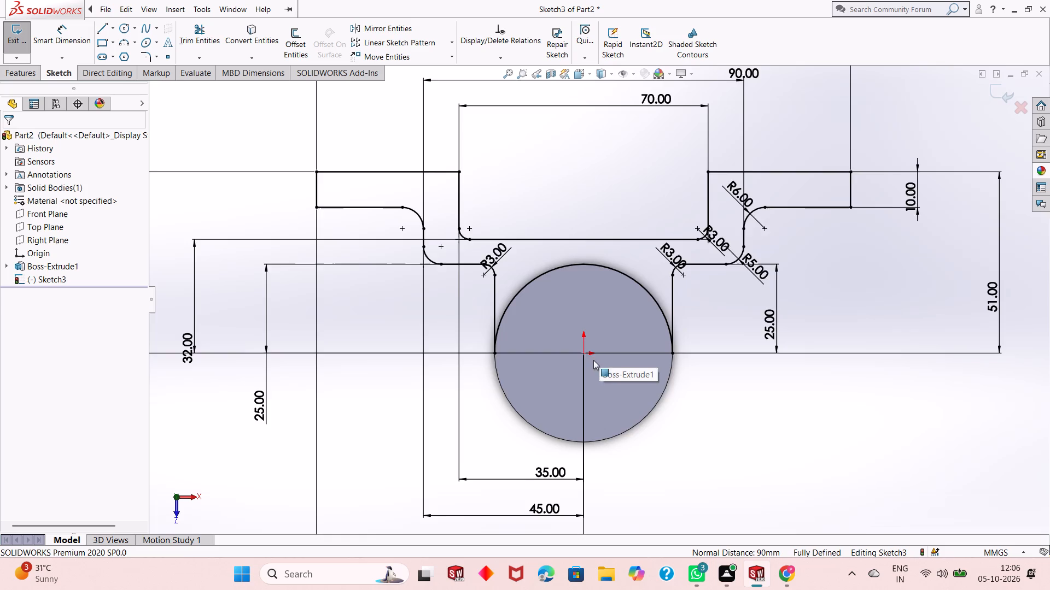
scroll(593, 360, "up", 1)
scroll(695, 316, "down", 2)
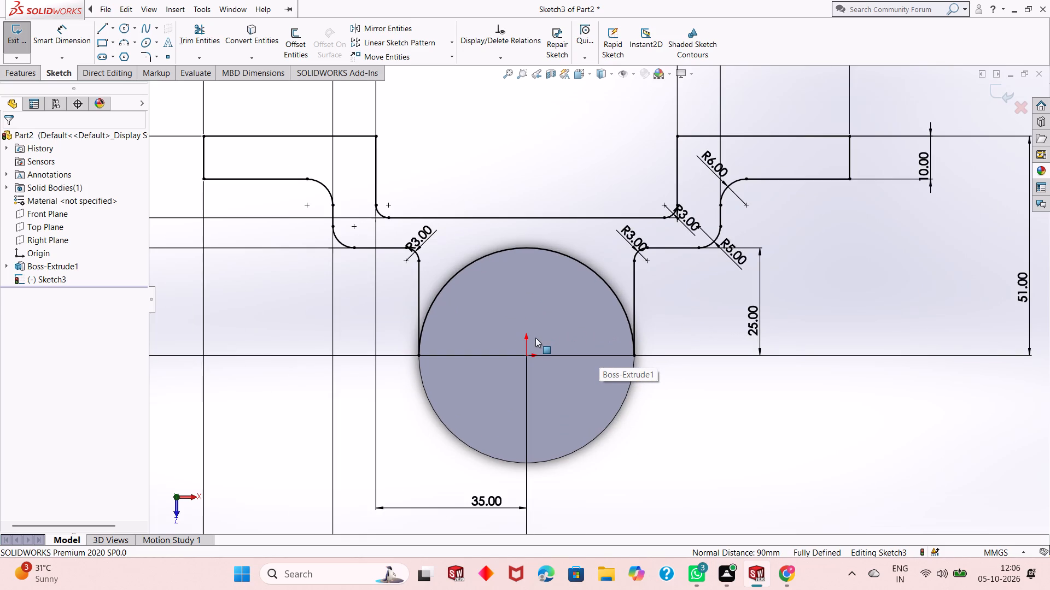
scroll(535, 338, "down", 1)
scroll(529, 344, "up", 2)
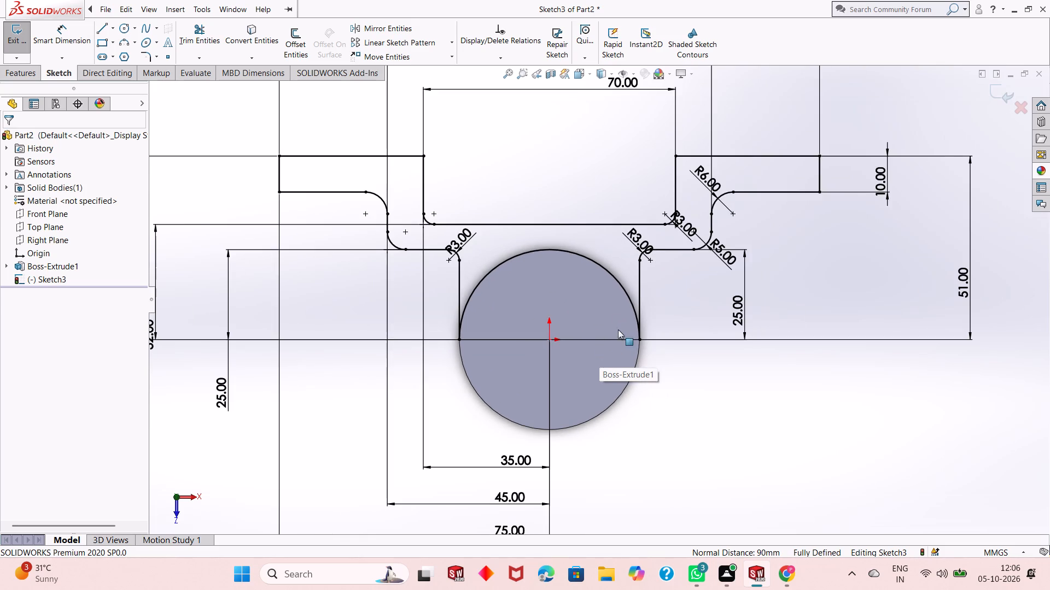
scroll(608, 312, "down", 1)
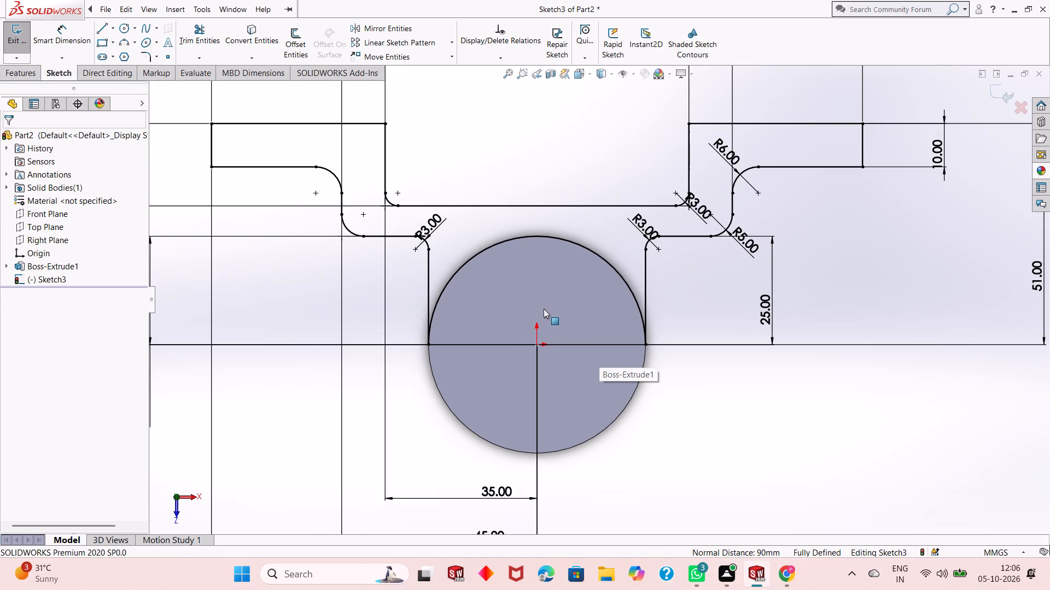
scroll(540, 321, "down", 2)
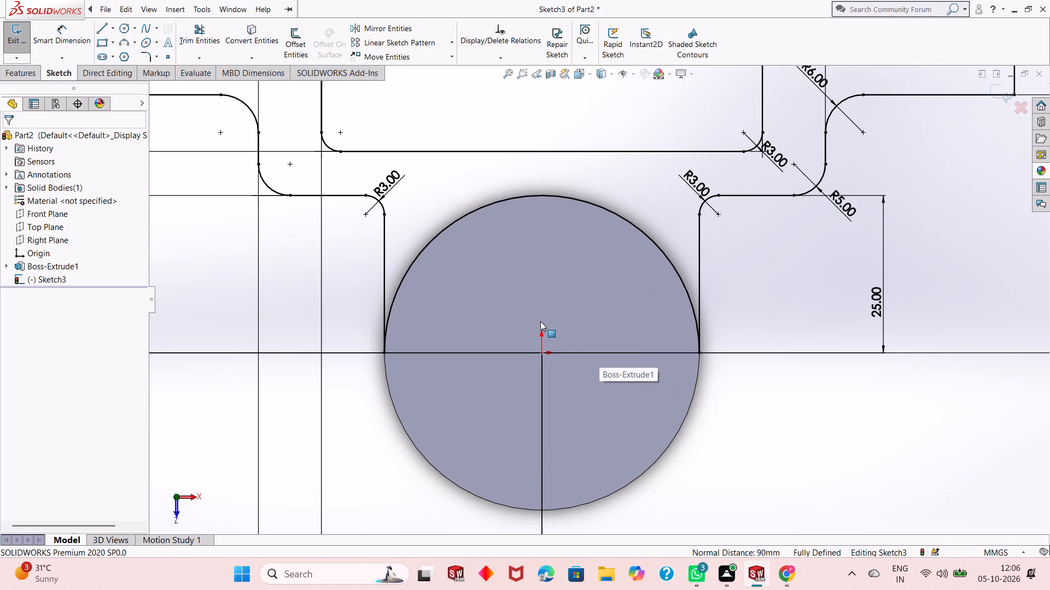
scroll(540, 321, "down", 2)
scroll(541, 347, "up", 2)
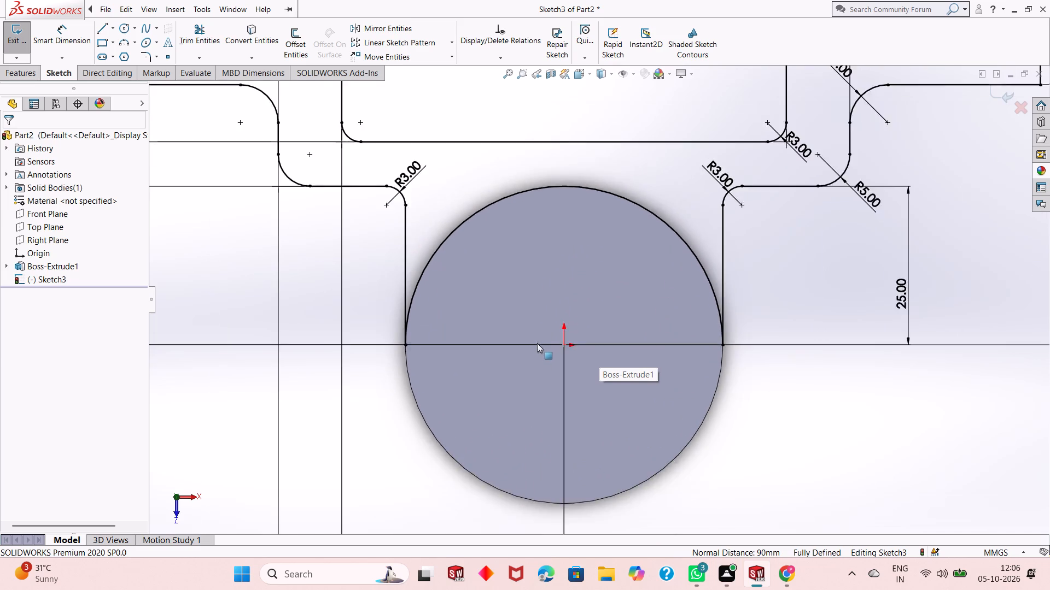
scroll(537, 343, "up", 4)
scroll(627, 303, "down", 2)
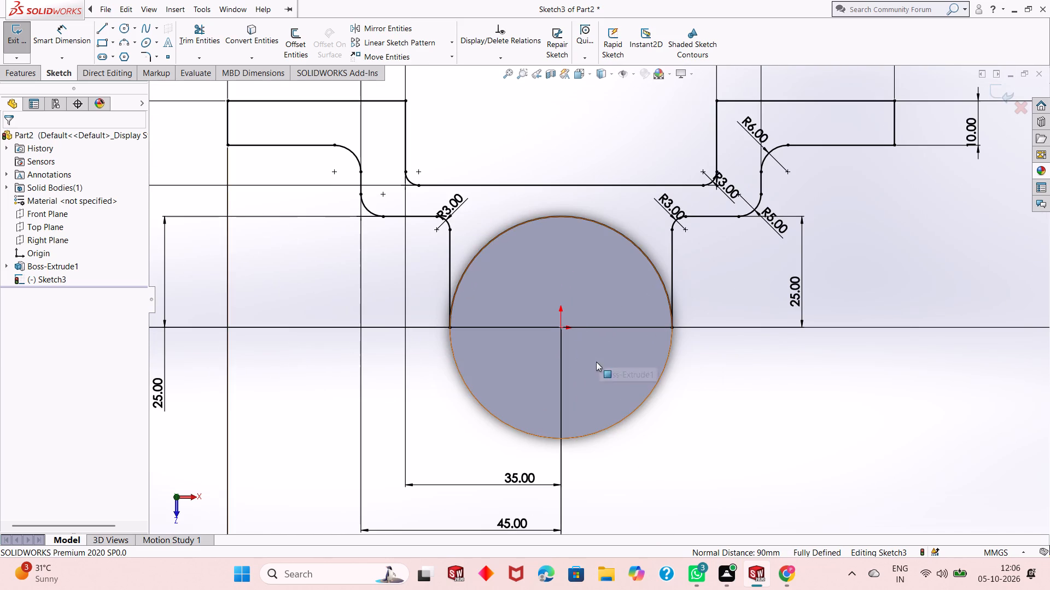
scroll(587, 338, "up", 2)
Examine the cylinder and the profile sketch from the reverse side and at oblique angles.
middle_click_drag(491, 374, 563, 360)
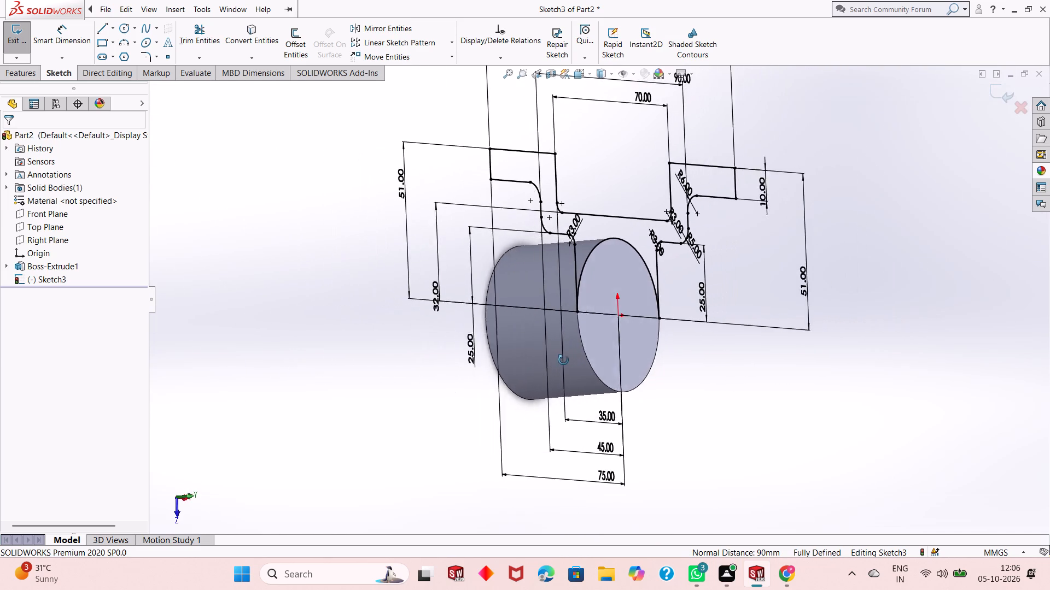
middle_click_drag(563, 360, 678, 428)
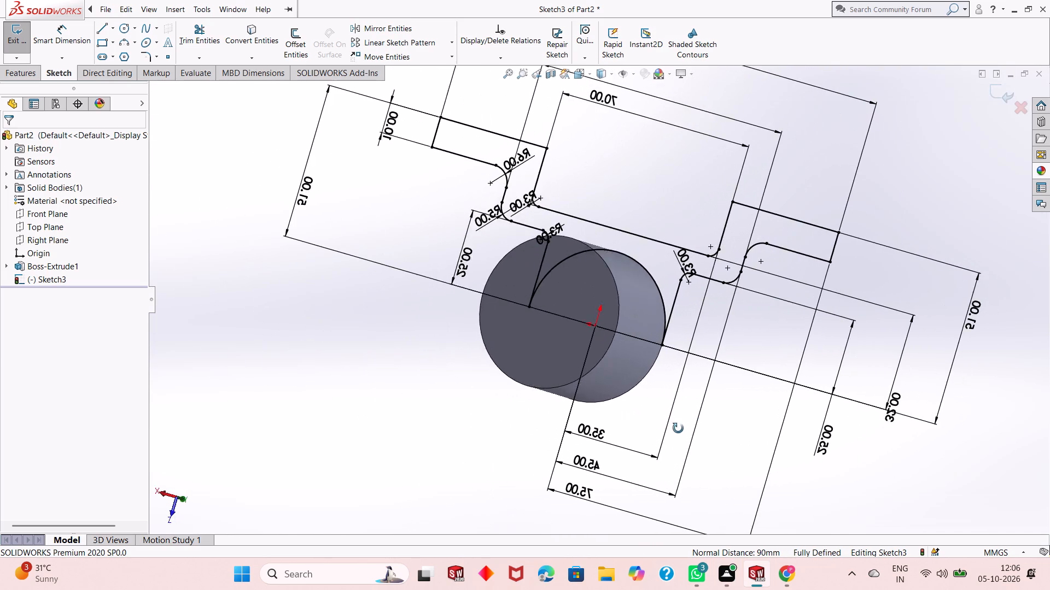
middle_click_drag(678, 428, 651, 434)
scroll(655, 253, "down", 2)
scroll(606, 361, "up", 1)
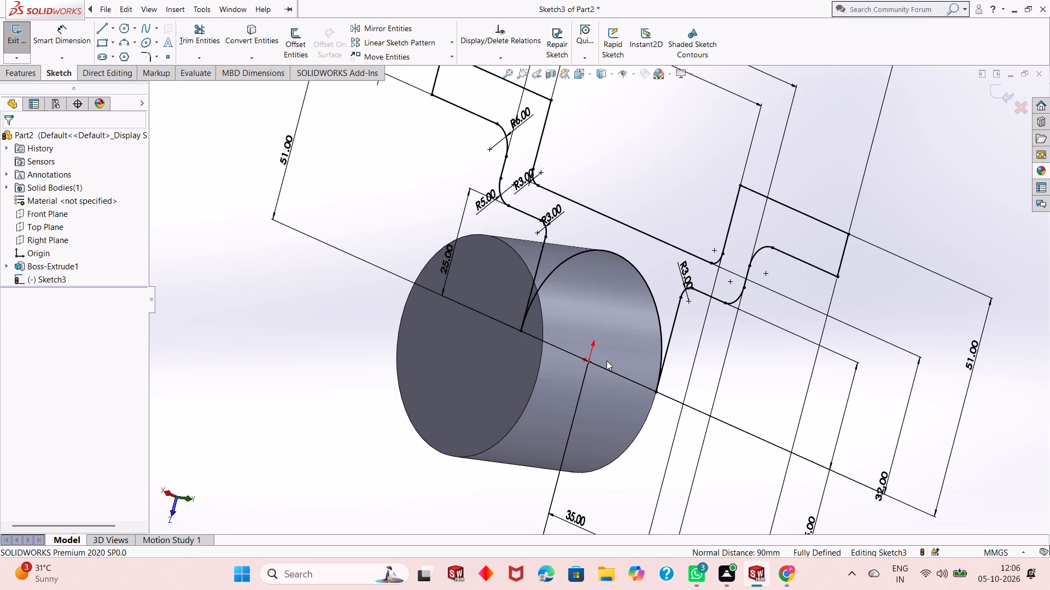
middle_click_drag(470, 463, 490, 433)
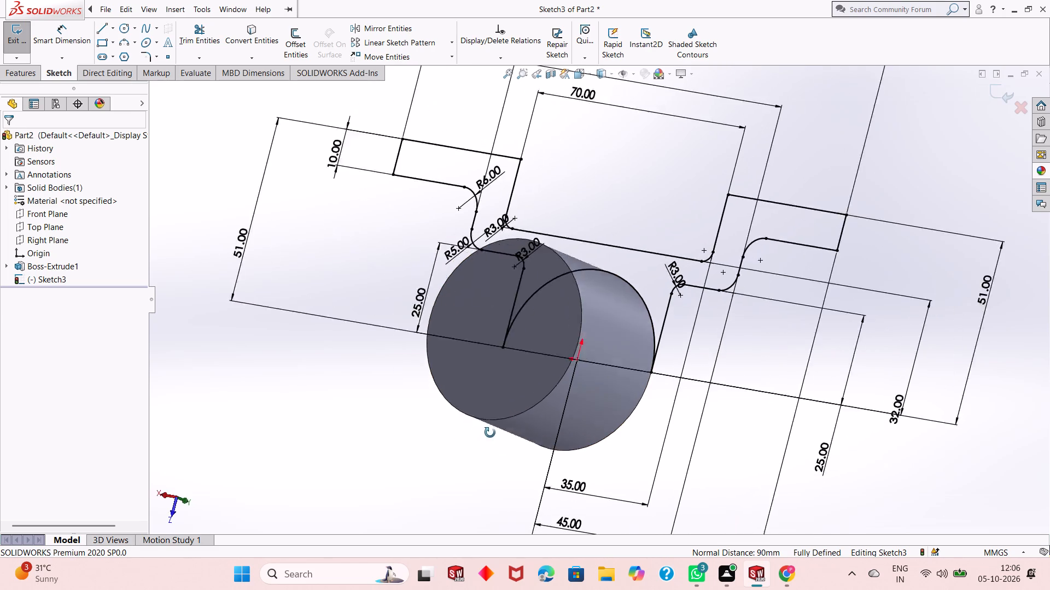
middle_click_drag(490, 433, 539, 489)
scroll(556, 416, "up", 4)
scroll(574, 265, "down", 3)
middle_click_drag(573, 308, 557, 287)
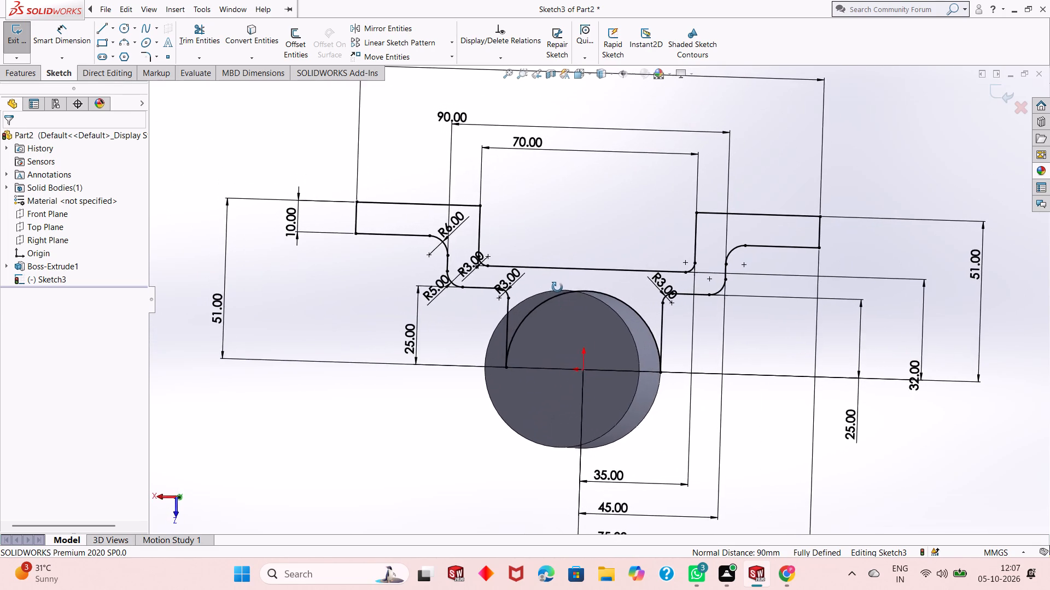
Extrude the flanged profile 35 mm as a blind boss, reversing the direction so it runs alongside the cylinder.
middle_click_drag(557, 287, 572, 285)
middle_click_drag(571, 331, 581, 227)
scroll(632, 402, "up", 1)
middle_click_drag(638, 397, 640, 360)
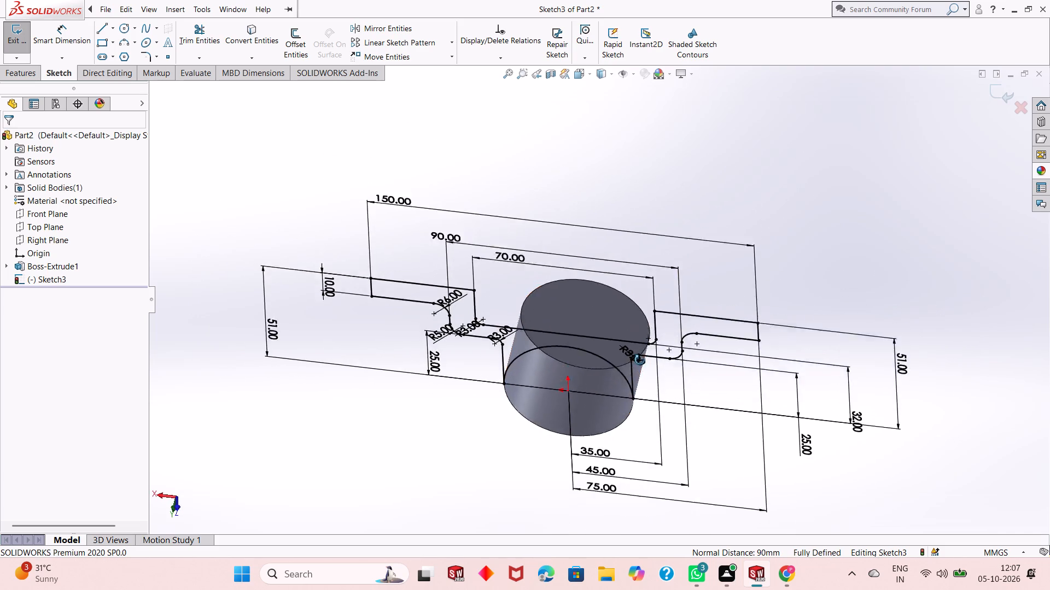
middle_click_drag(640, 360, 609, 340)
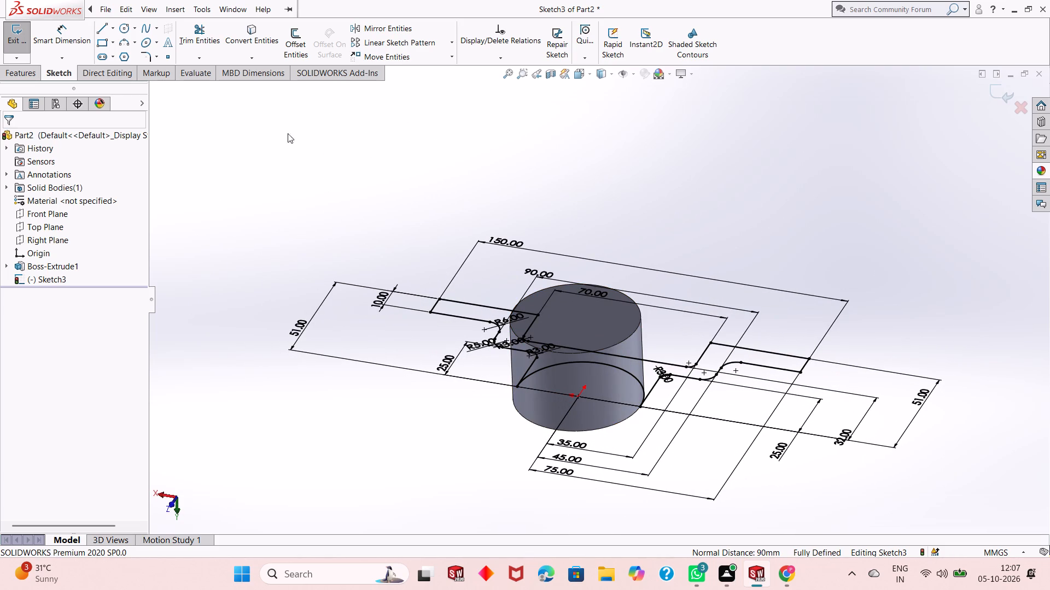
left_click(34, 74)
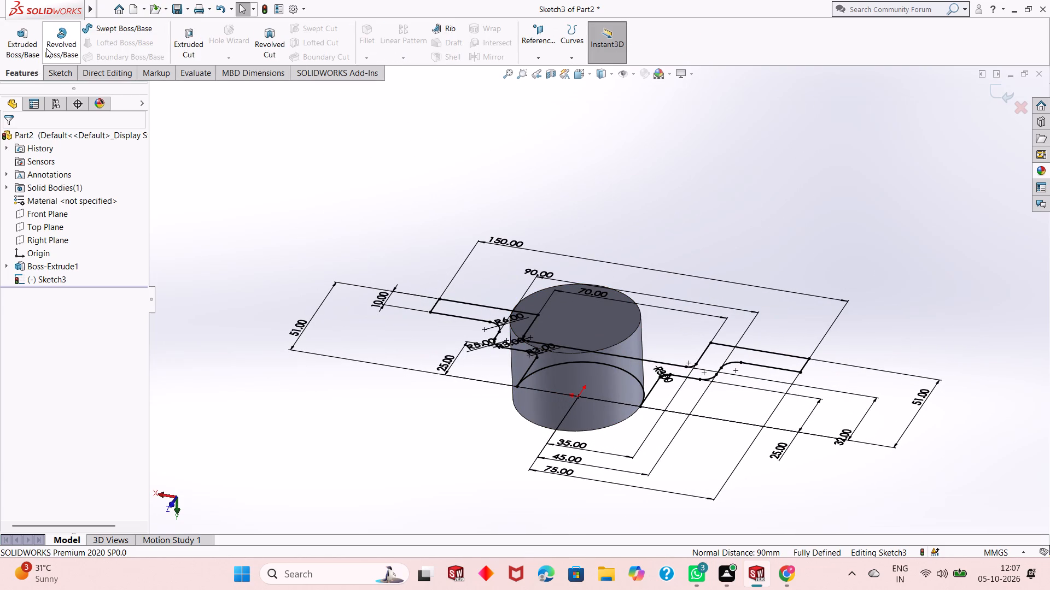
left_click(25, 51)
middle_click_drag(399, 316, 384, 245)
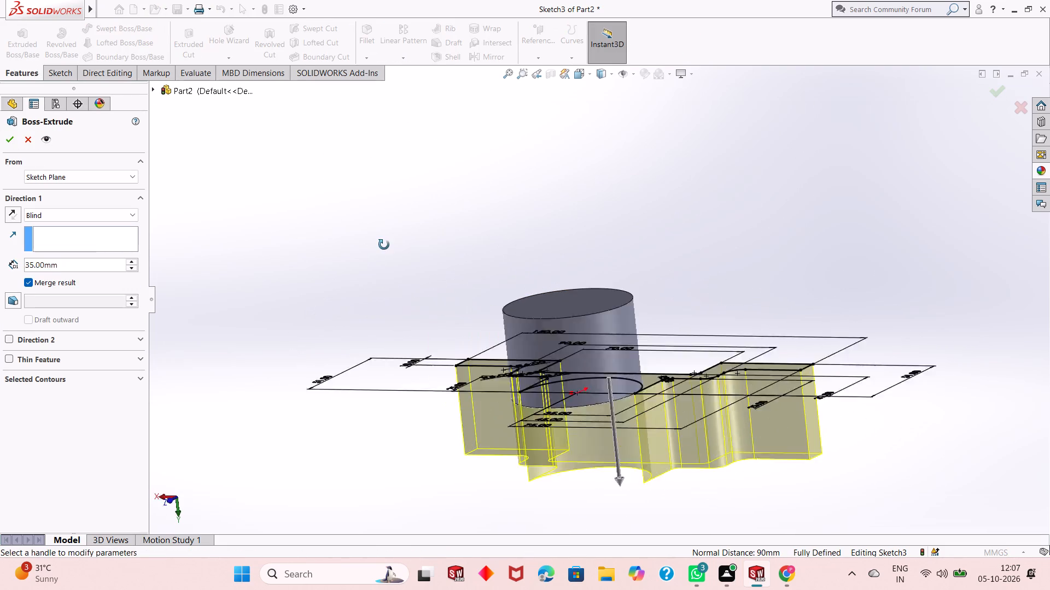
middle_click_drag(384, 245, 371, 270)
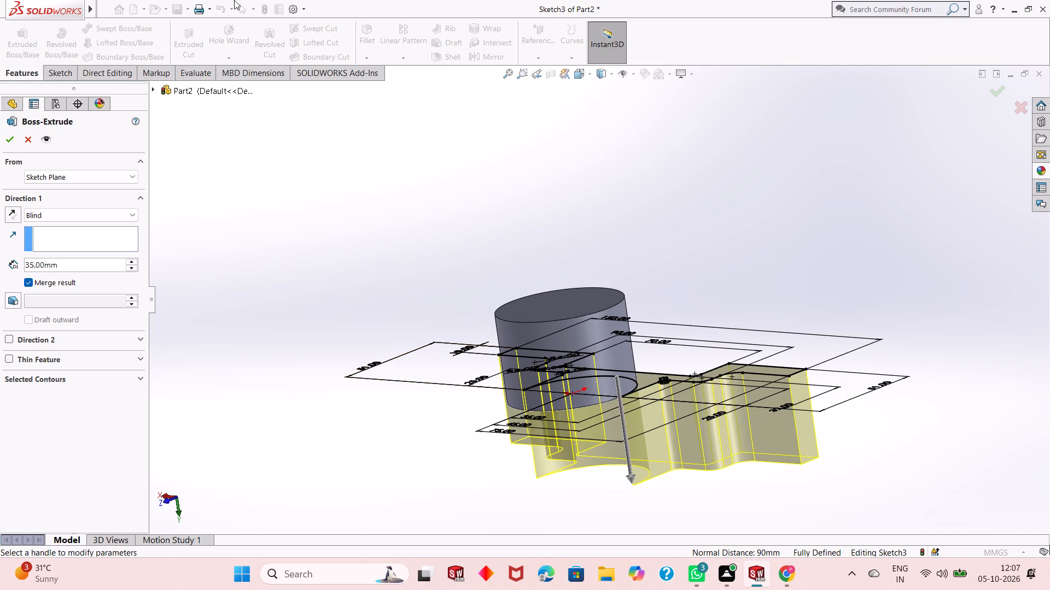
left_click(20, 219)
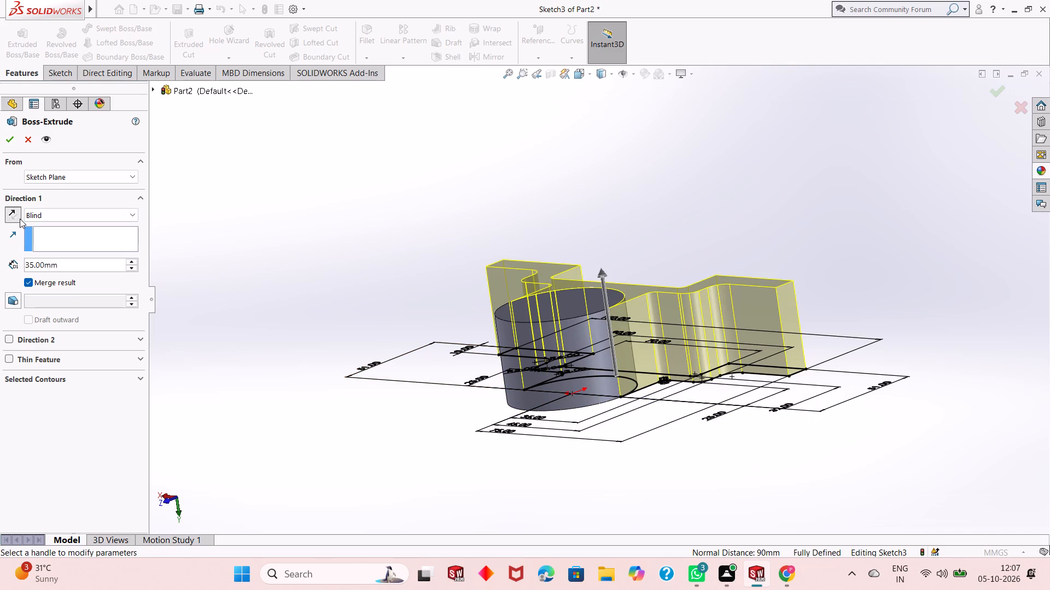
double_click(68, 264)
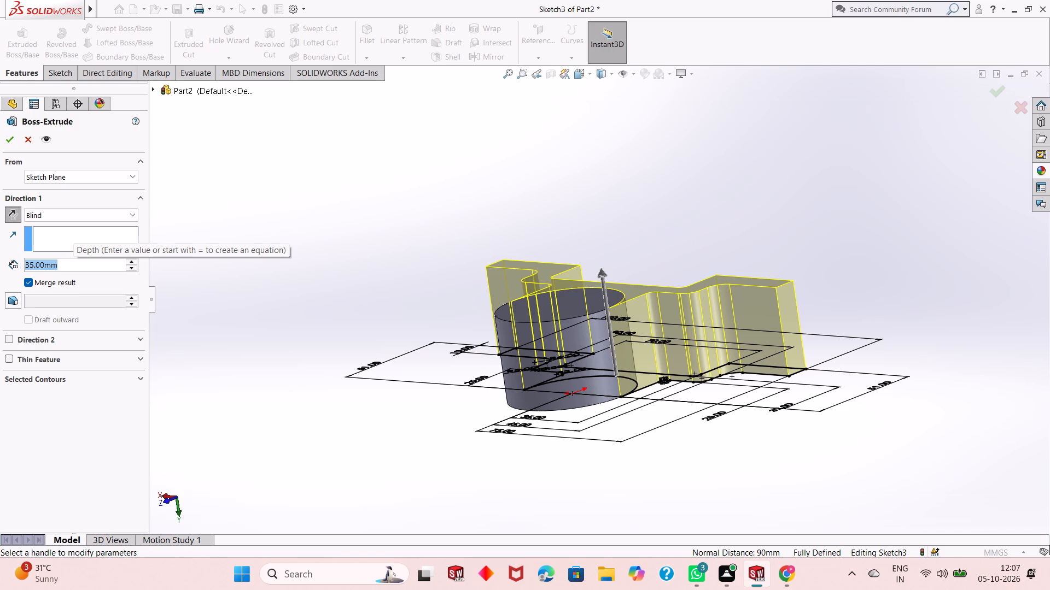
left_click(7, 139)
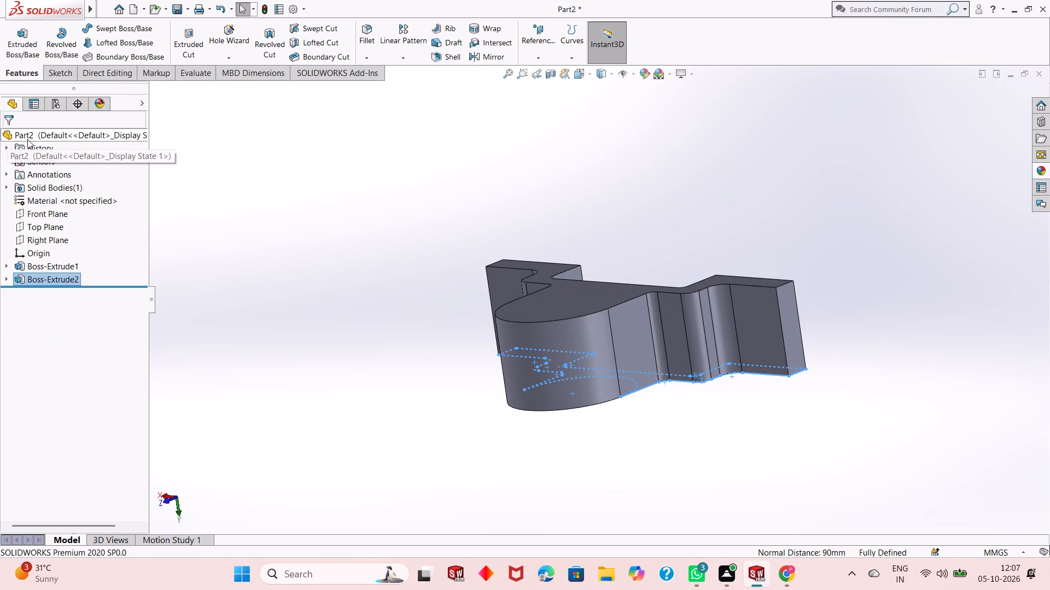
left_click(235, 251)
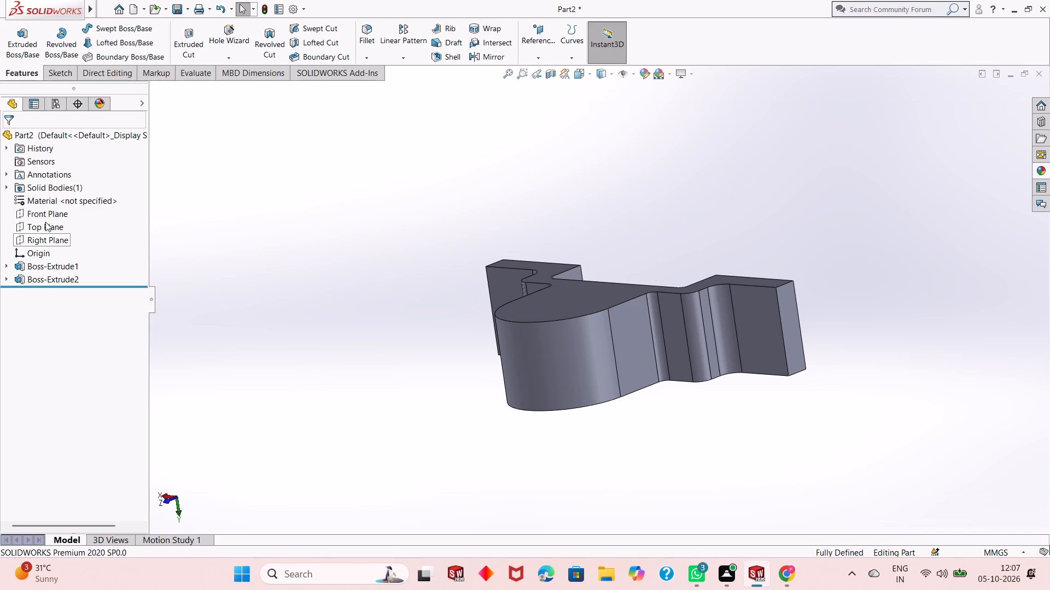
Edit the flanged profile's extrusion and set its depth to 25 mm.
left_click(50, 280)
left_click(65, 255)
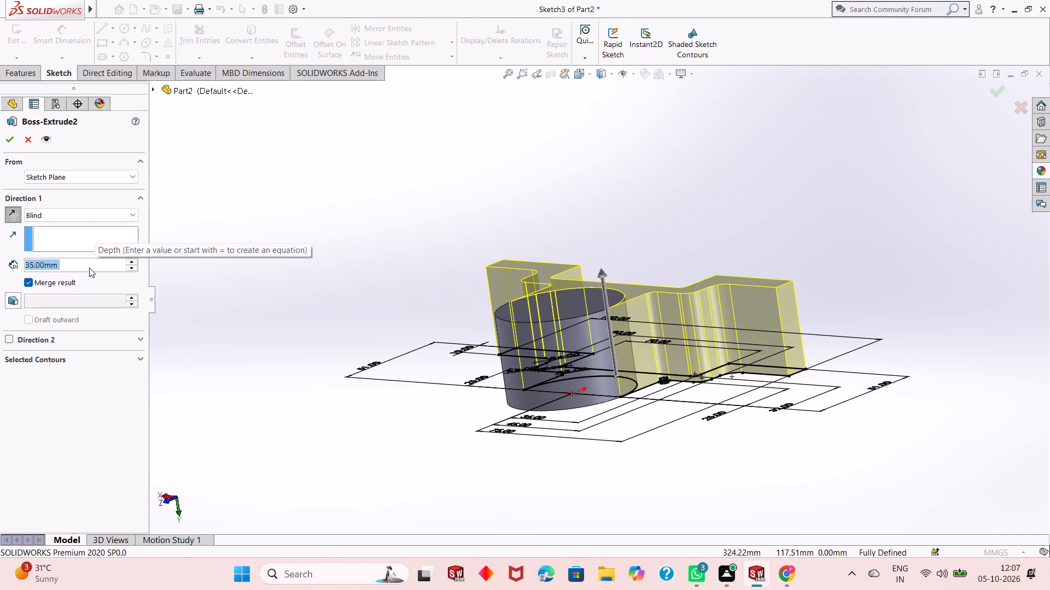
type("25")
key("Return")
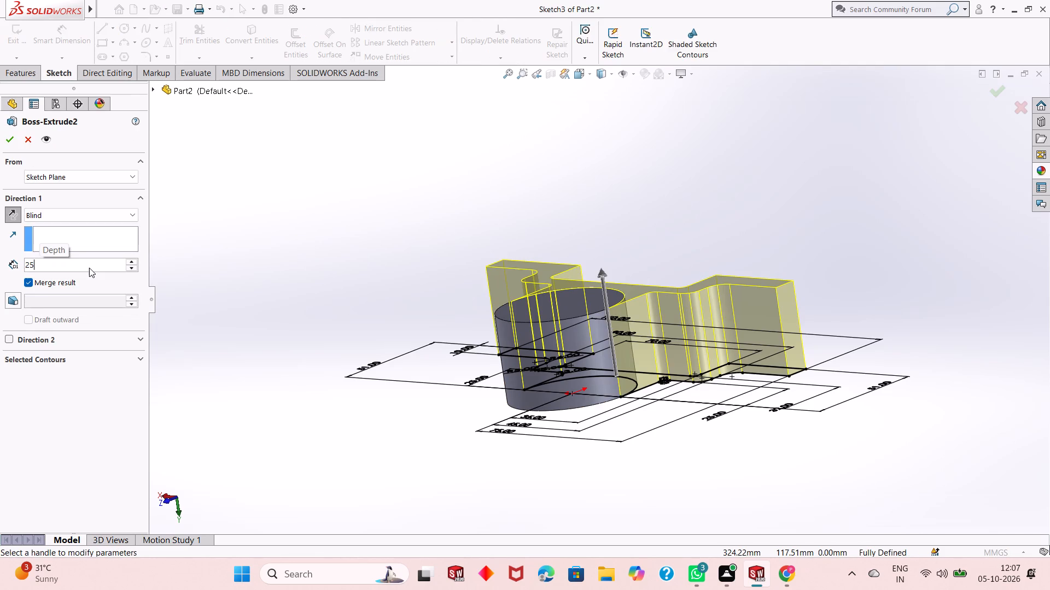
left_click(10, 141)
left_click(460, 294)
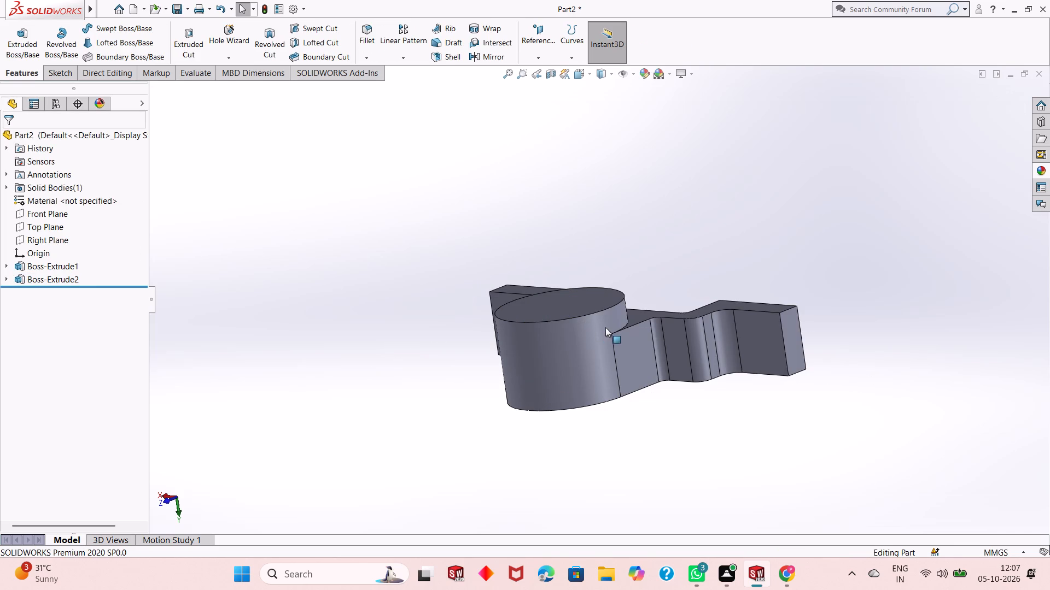
Examine the extruded flanges and their rounded corner faces against the cylinder from several angles.
middle_click_drag(614, 328, 571, 409)
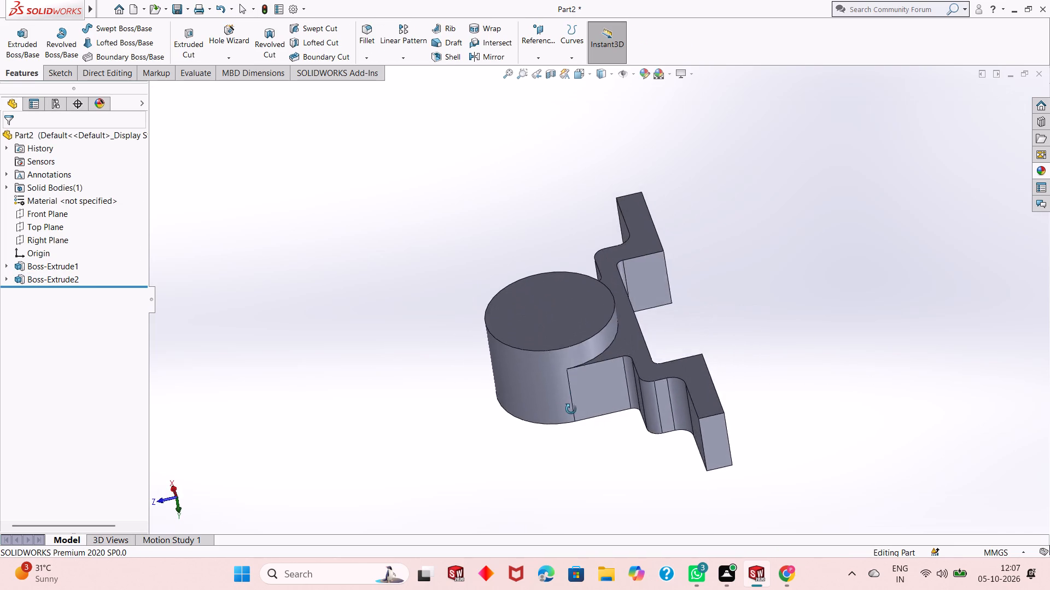
middle_click_drag(571, 409, 675, 340)
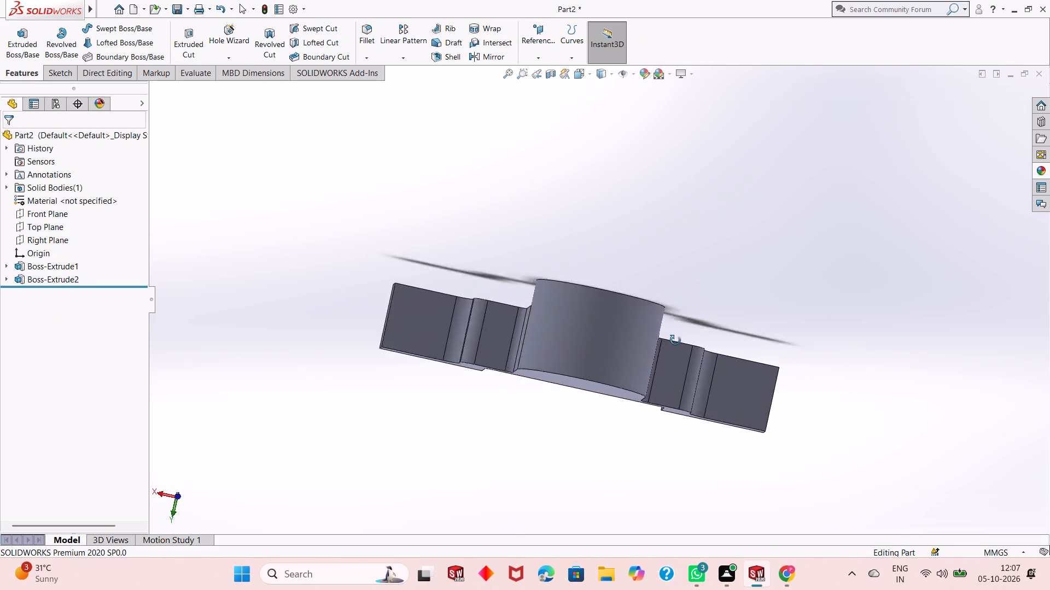
middle_click_drag(675, 340, 620, 396)
scroll(660, 352, "down", 3)
scroll(743, 323, "down", 4)
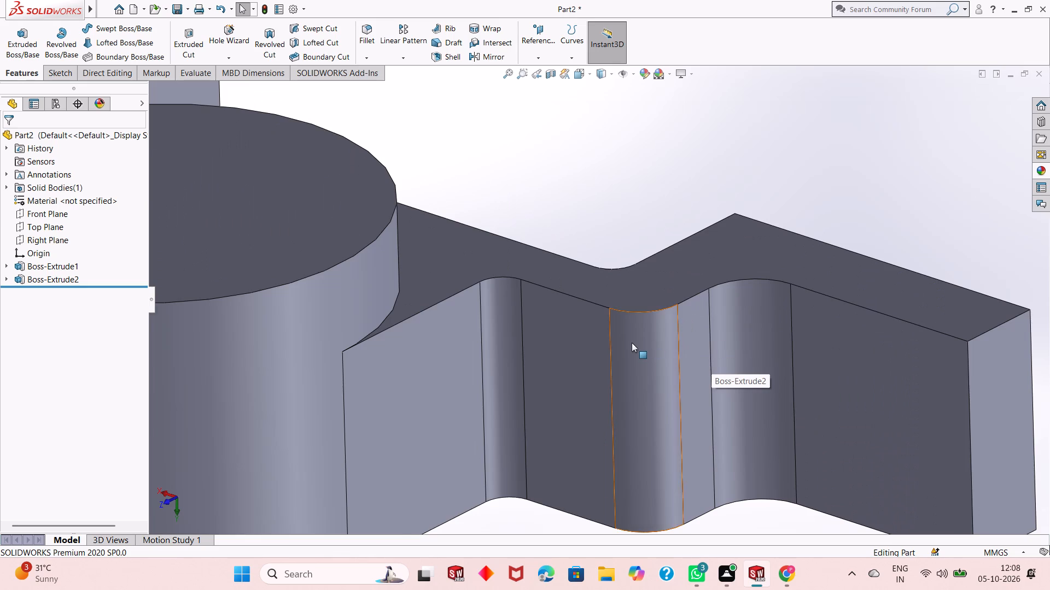
scroll(632, 343, "up", 6)
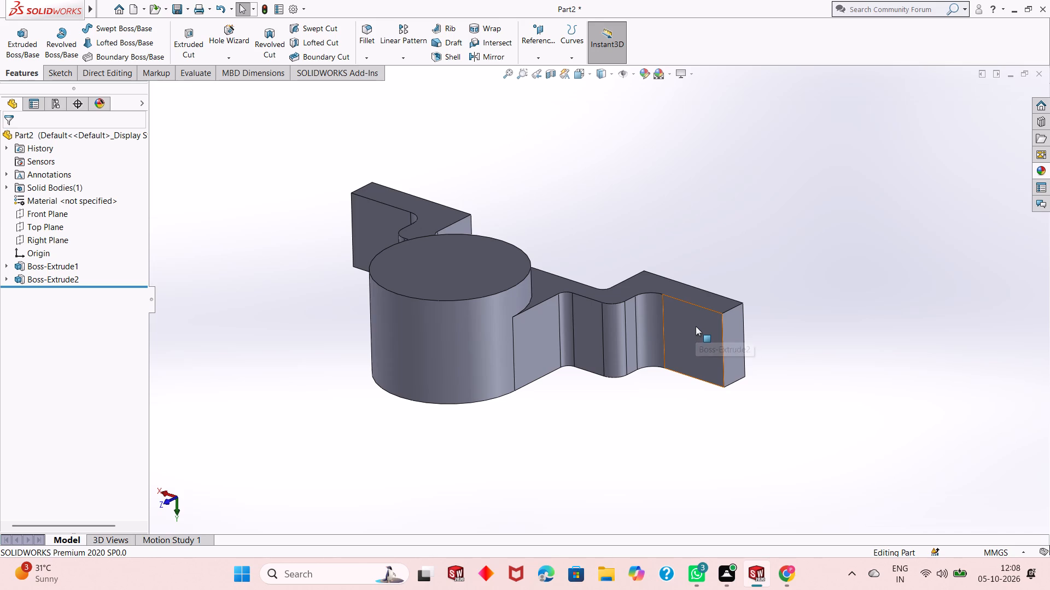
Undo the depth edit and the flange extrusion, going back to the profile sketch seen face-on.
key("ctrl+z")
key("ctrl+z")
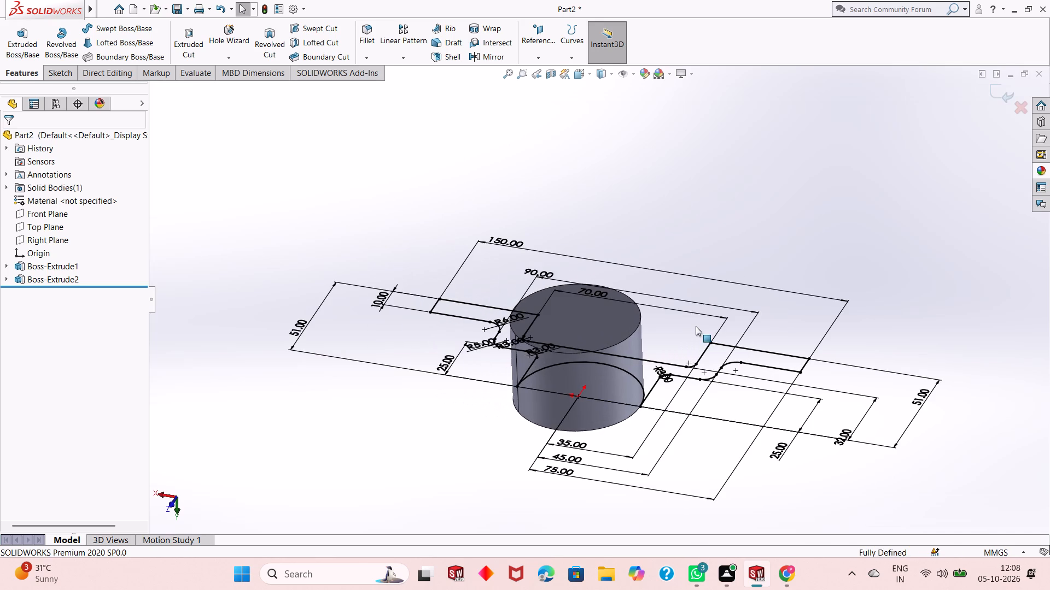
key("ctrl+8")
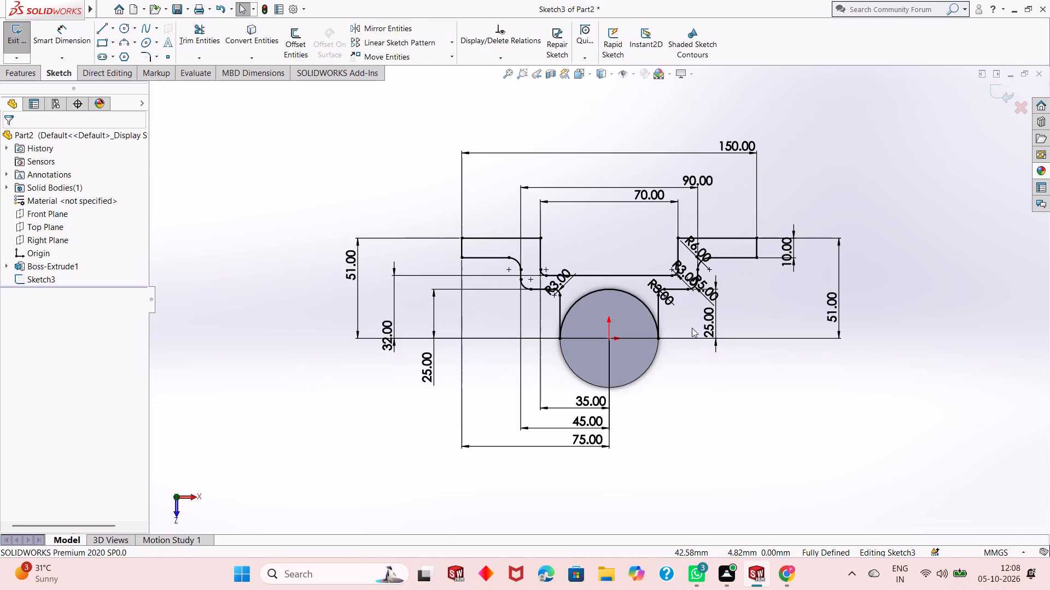
Undo the 5 mm sketch fillets on the outer lower corners of the flanged profile.
scroll(622, 208, "down", 3)
key("ctrl+z")
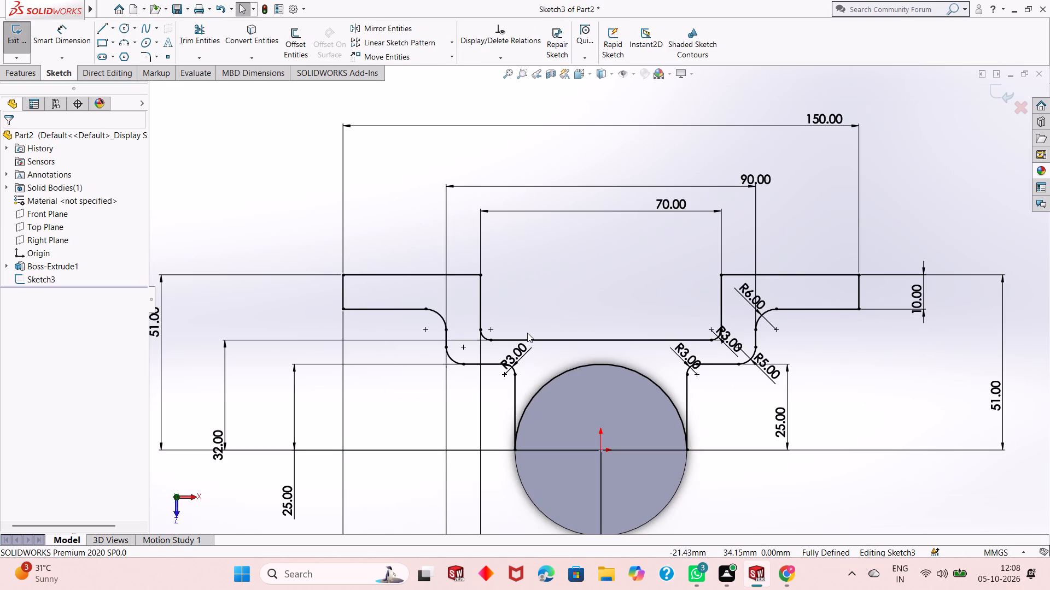
key("ctrl+z")
key("Escape")
key("Escape")
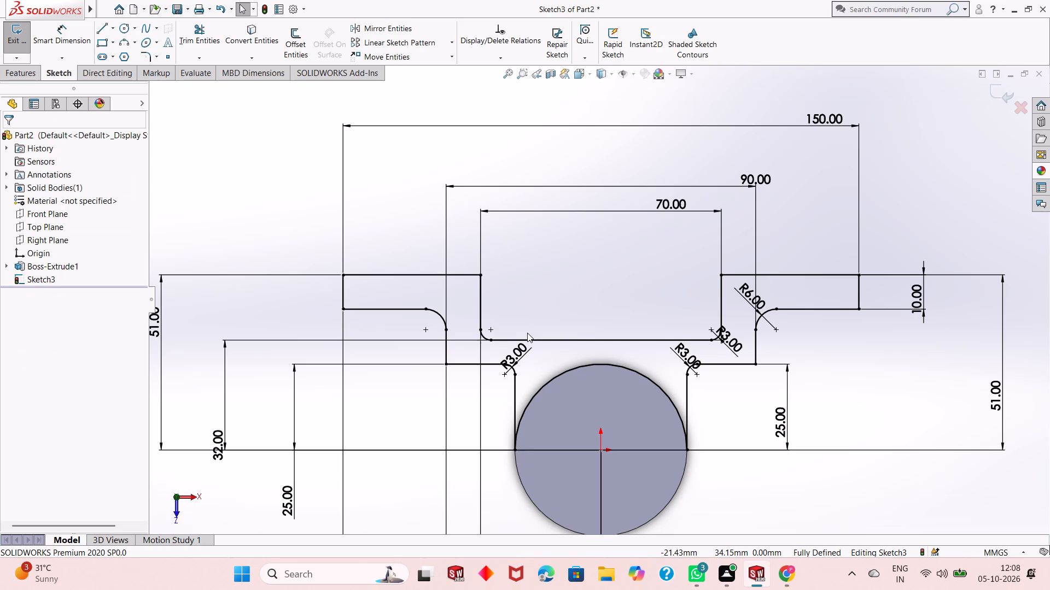
key("Escape")
key("Escape")
key("Escape")
key("Escape")
key("Escape")
key("Escape")
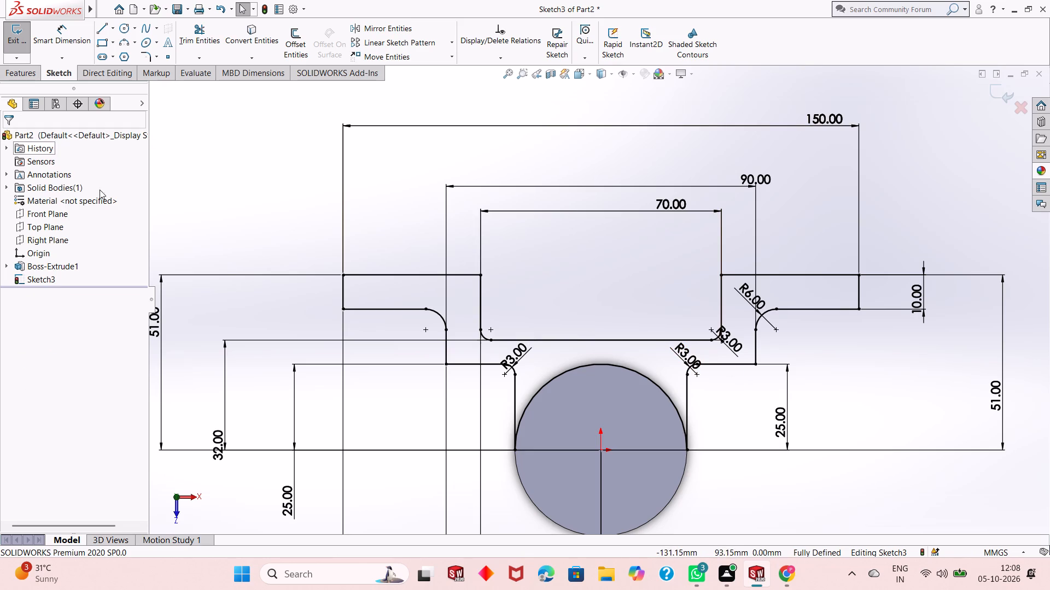
Extrude the flanged profile 25 mm as a blind boss, reversed so it runs alongside the cylinder.
left_click(20, 75)
left_click(17, 59)
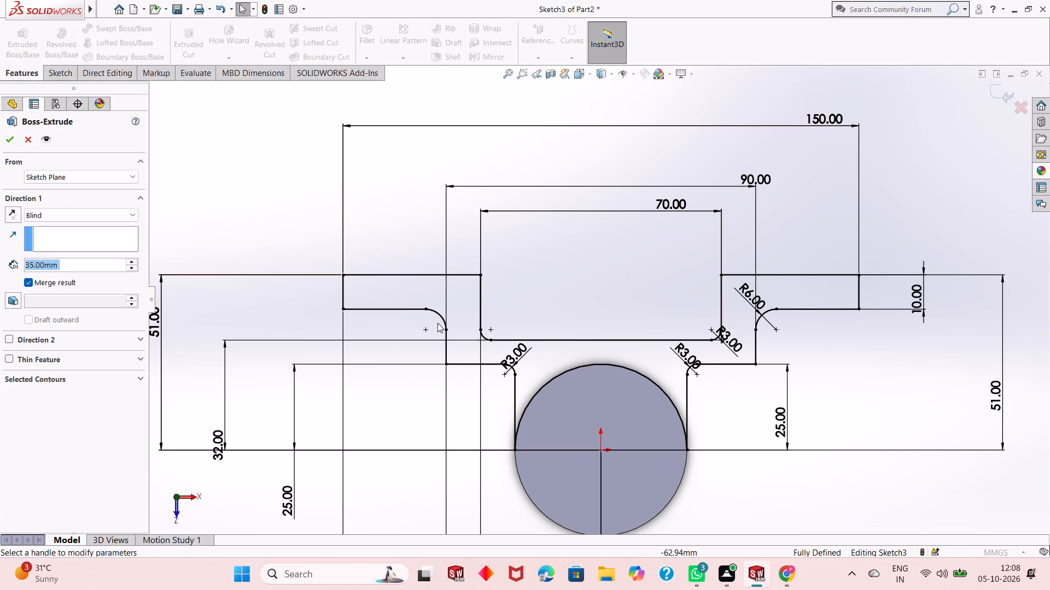
middle_click_drag(527, 324, 622, 320)
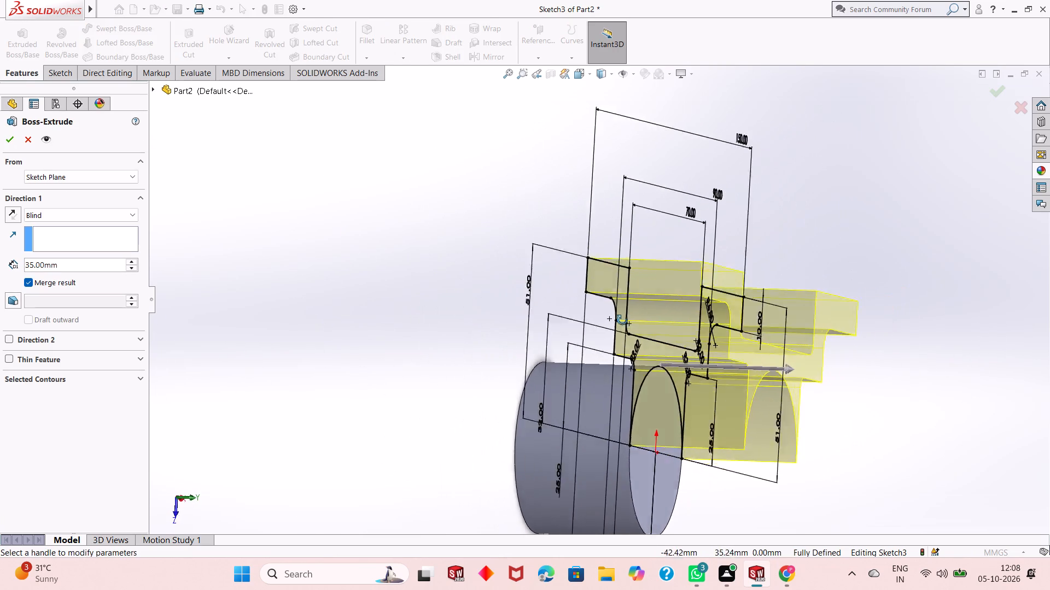
middle_click_drag(622, 320, 628, 320)
double_click(53, 262)
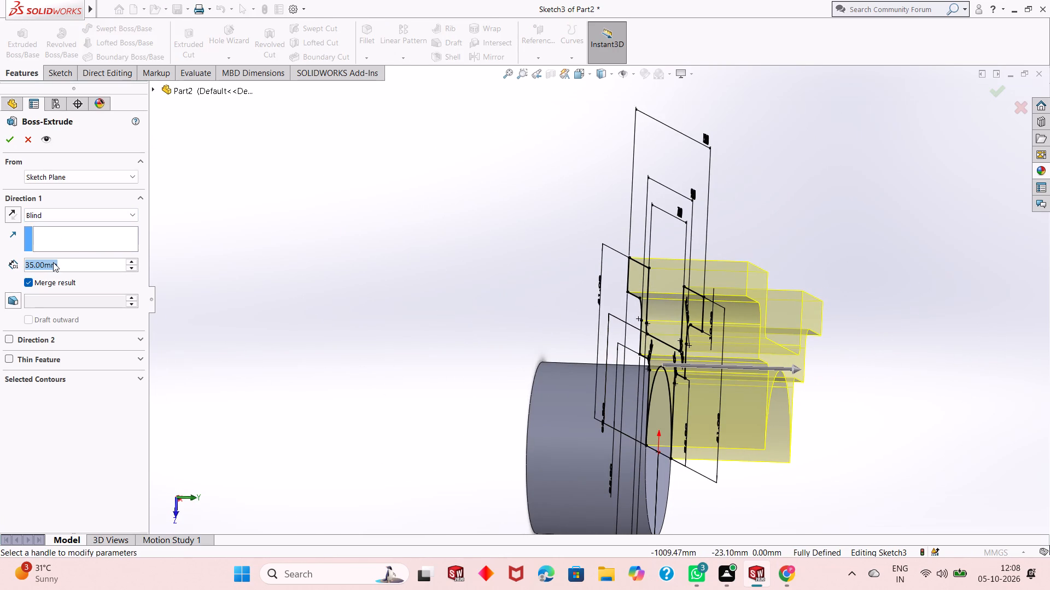
type("25")
key("Return")
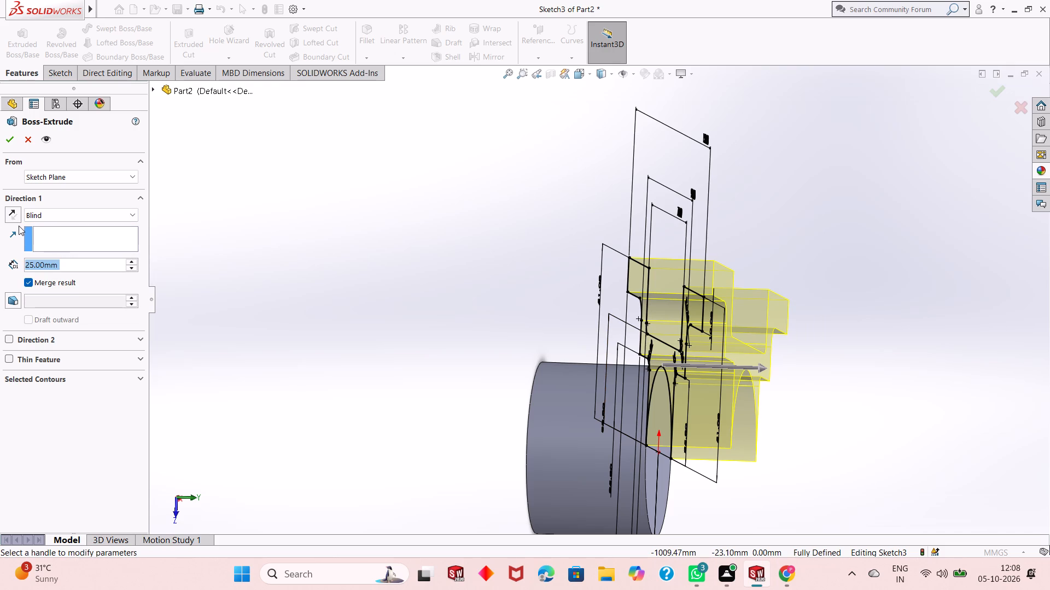
left_click(13, 216)
left_click(17, 139)
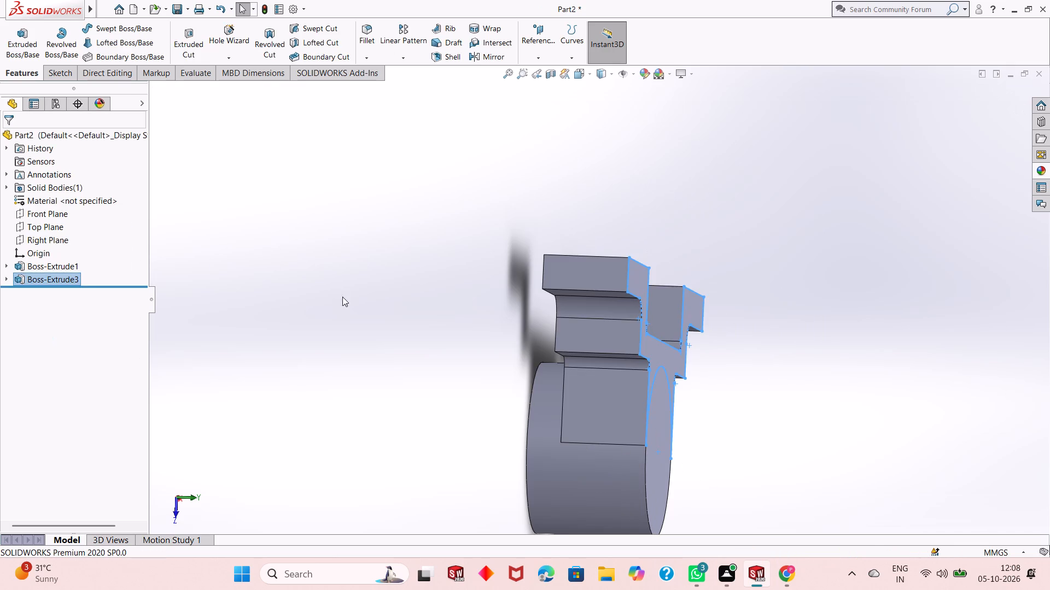
left_click(342, 297)
Examine the extruded flange's stepped faces and its sharp outer corner edge beside the cylinder.
middle_click_drag(453, 304, 542, 234)
middle_click_drag(542, 411, 575, 264)
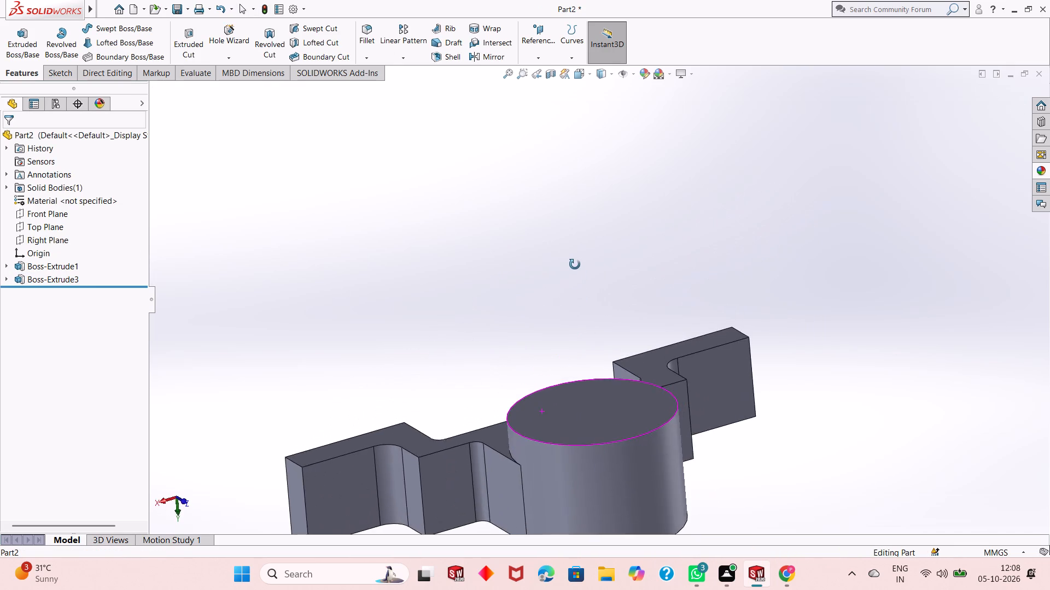
middle_click_drag(575, 264, 563, 285)
scroll(418, 453, "up", 2)
scroll(462, 413, "down", 5)
middle_click_drag(534, 469, 550, 381)
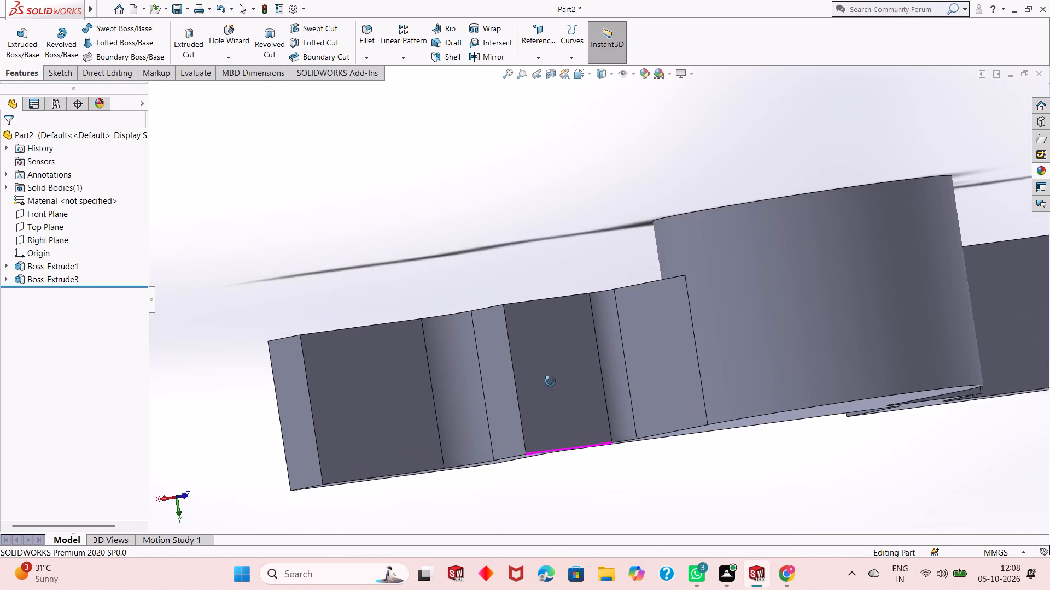
middle_click_drag(550, 381, 561, 396)
scroll(518, 340, "down", 1)
middle_click_drag(526, 370, 515, 391)
middle_click(536, 415)
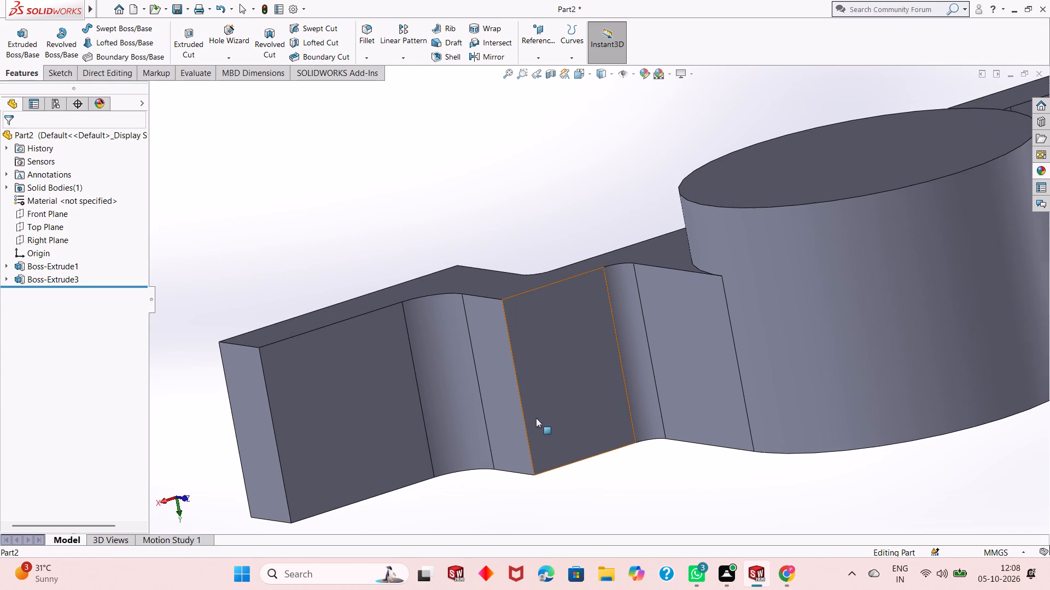
middle_click_drag(580, 344, 551, 397)
scroll(549, 373, "up", 1)
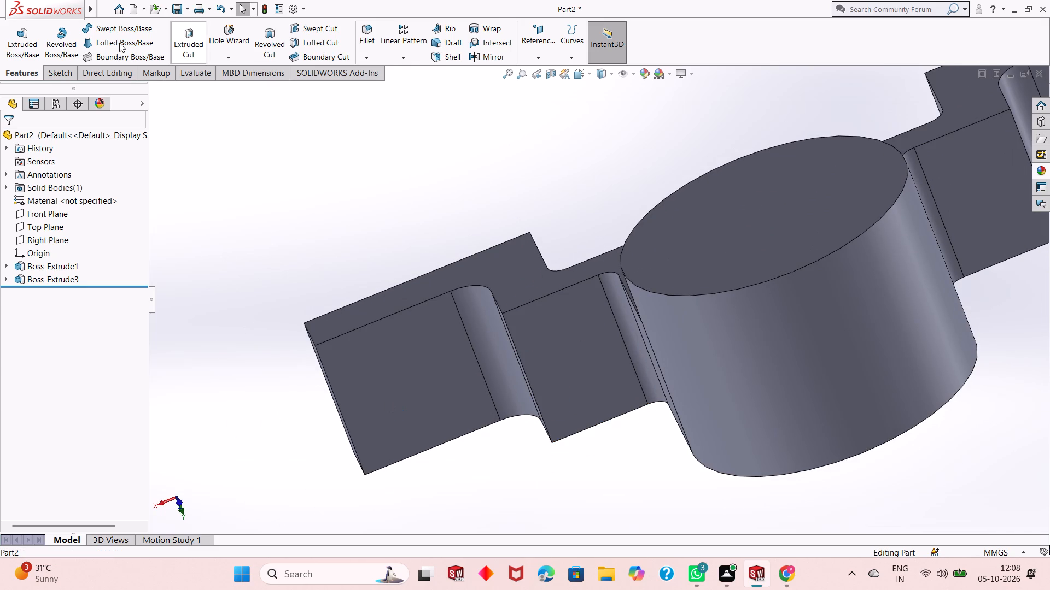
Fillet the outer step edge on both arms of the flange with a 12 mm radius.
left_click(370, 35)
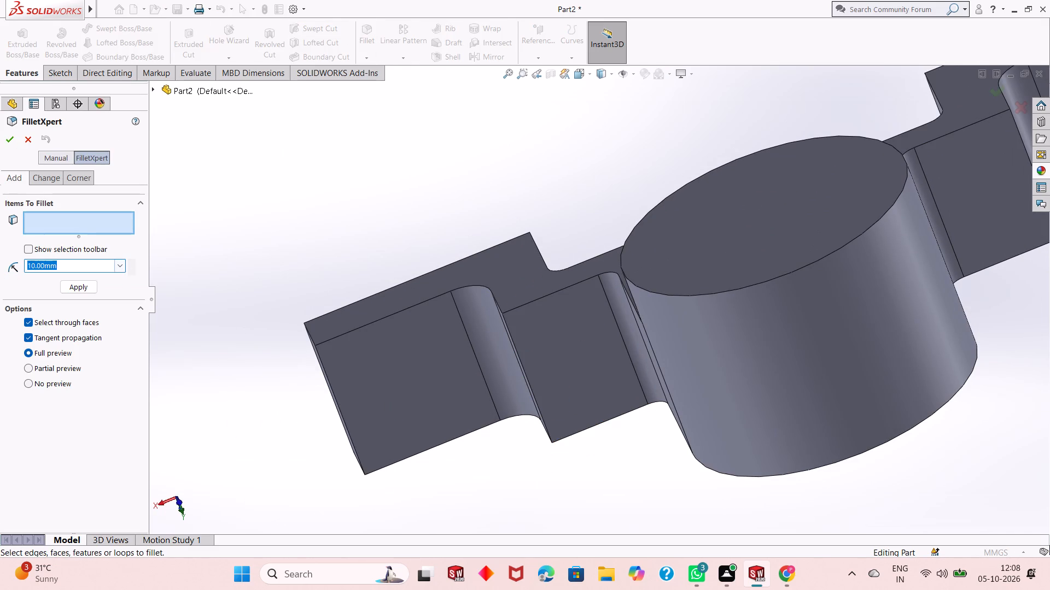
type("12")
key("Return")
left_click(535, 402)
middle_click_drag(546, 443, 585, 424)
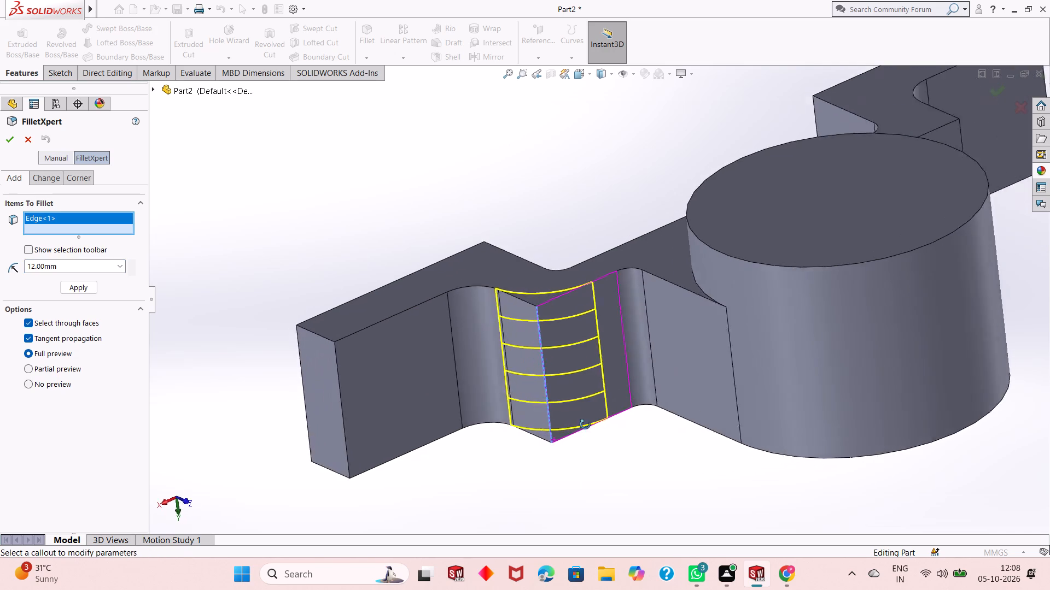
middle_click_drag(585, 424, 538, 411)
scroll(534, 413, "up", 3)
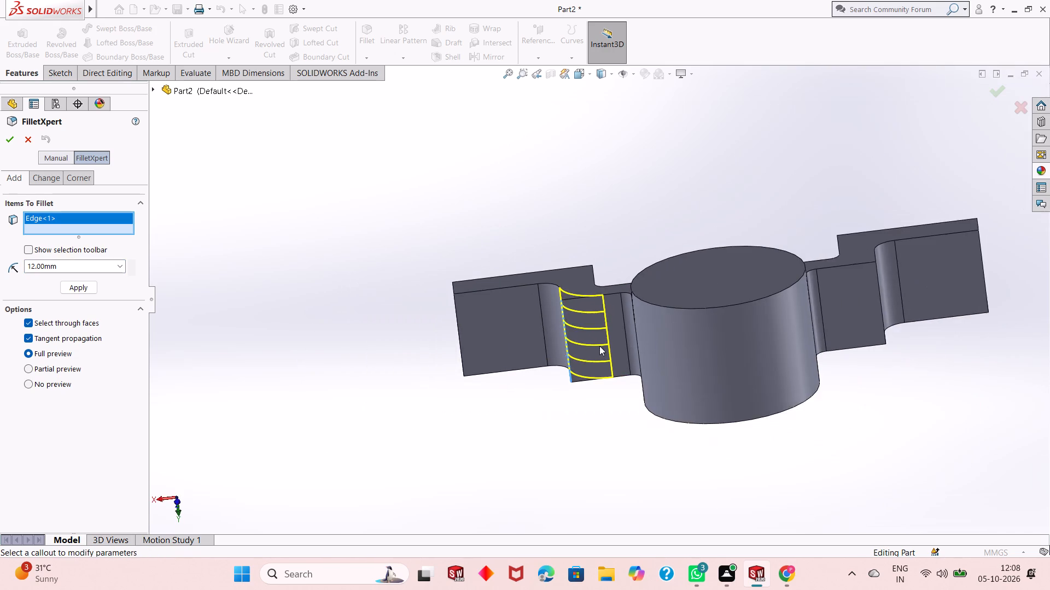
scroll(750, 284, "down", 3)
middle_click_drag(864, 285, 840, 368)
scroll(797, 362, "up", 2)
scroll(940, 250, "down", 3)
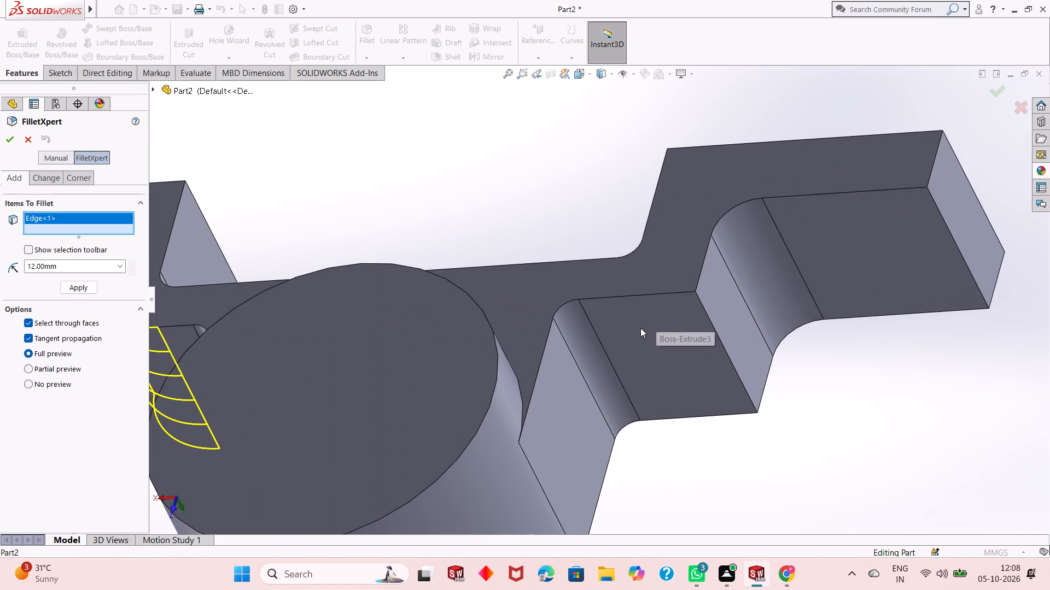
left_click(705, 310)
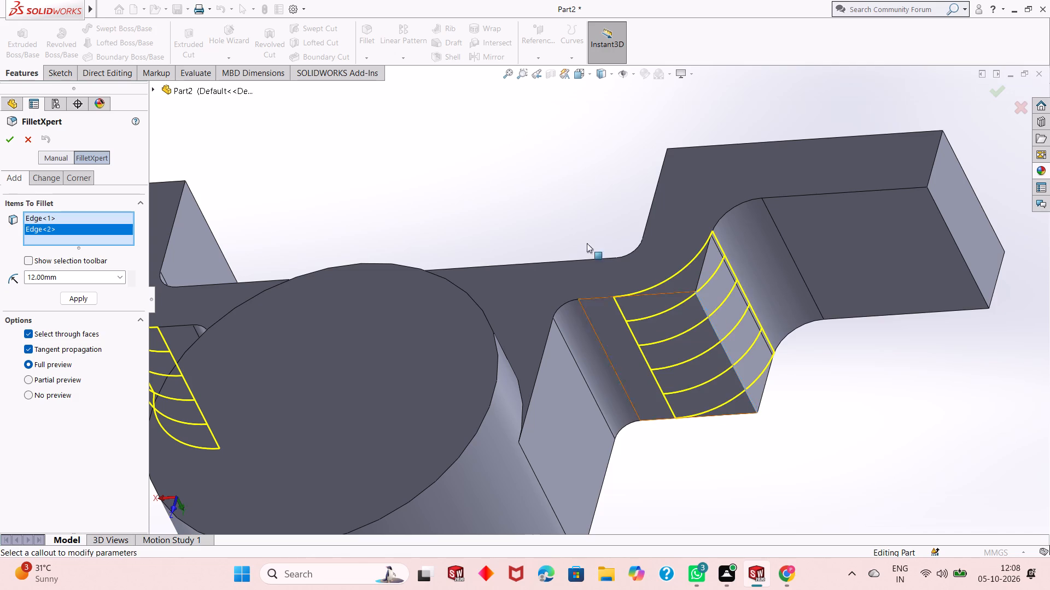
left_click(9, 135)
Examine the filleted steps on both flange arms and how the flange meets the cylinder from all sides.
scroll(521, 328, "up", 1)
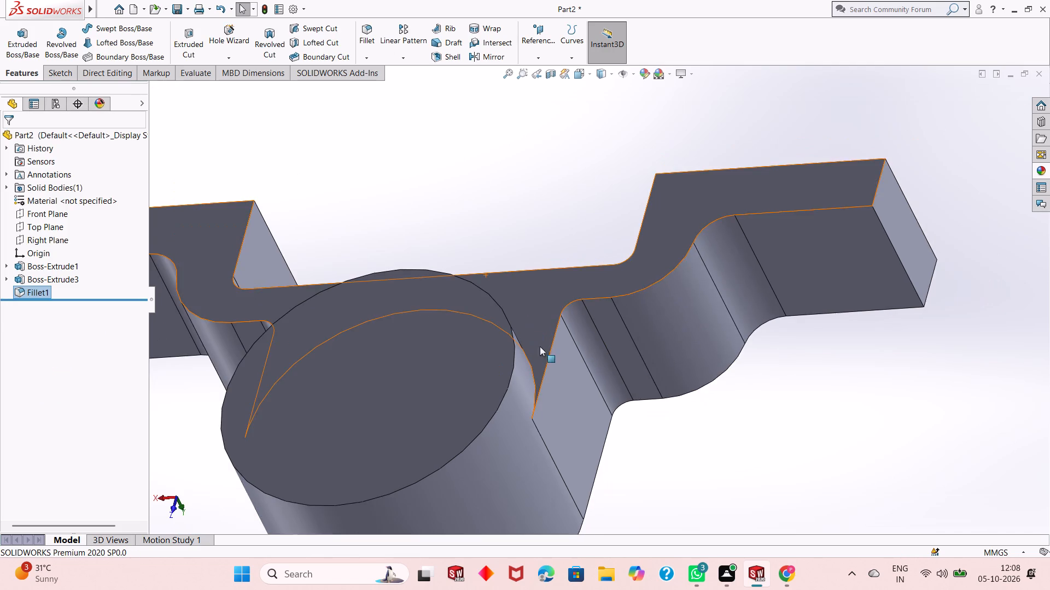
scroll(540, 346, "up", 1)
middle_click_drag(556, 359, 575, 314)
scroll(541, 348, "up", 2)
middle_click_drag(427, 414, 466, 326)
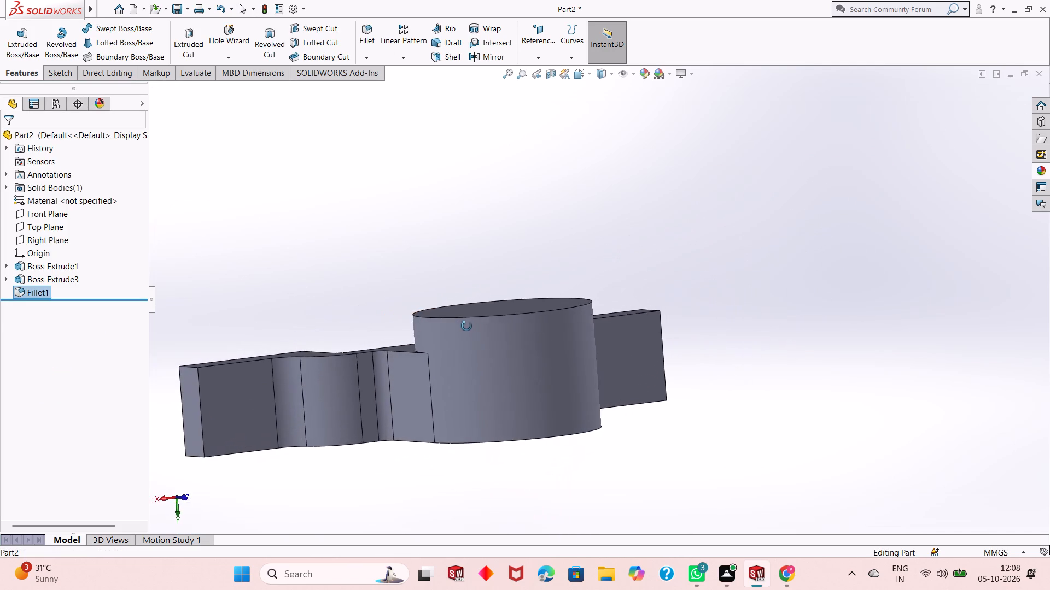
middle_click_drag(466, 326, 455, 443)
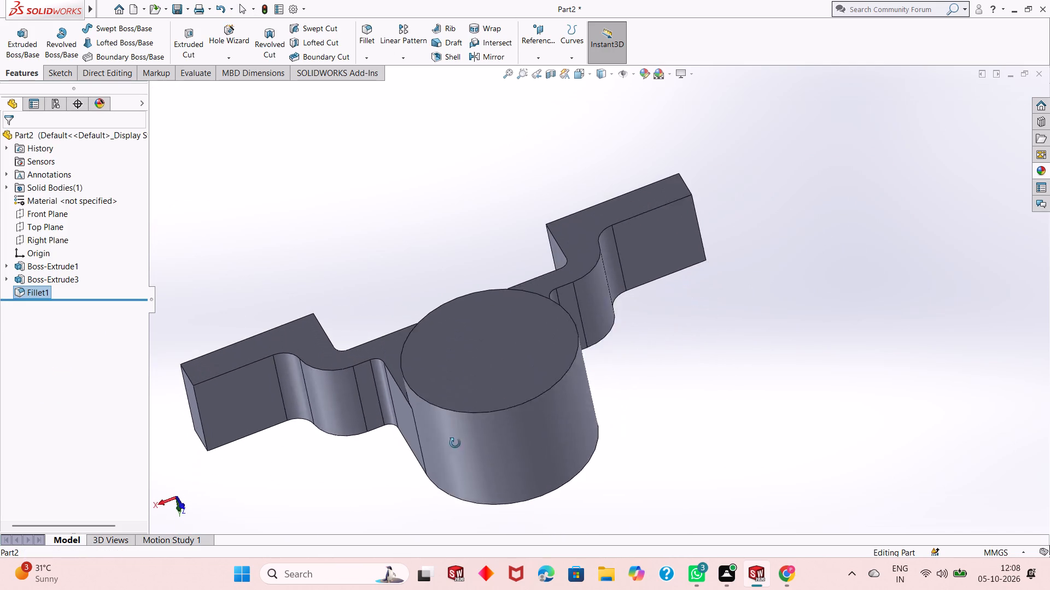
middle_click_drag(455, 443, 465, 461)
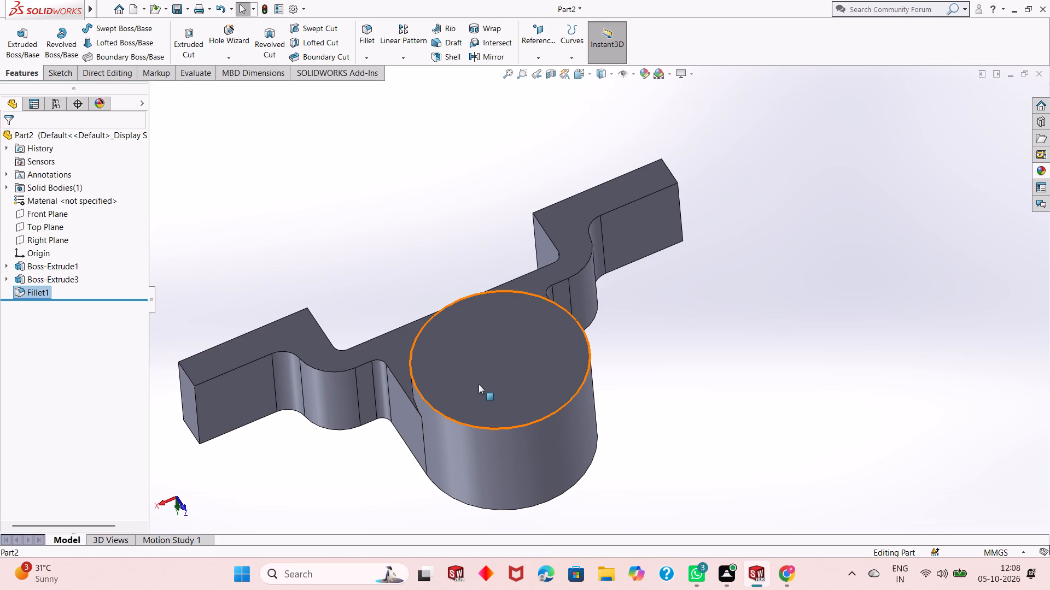
middle_click_drag(543, 361, 491, 388)
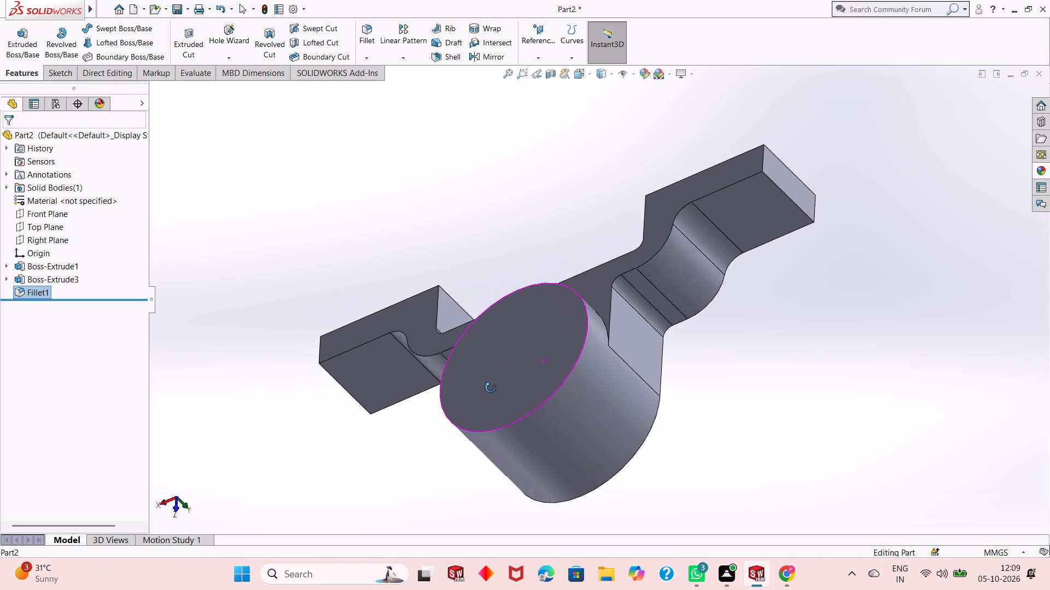
middle_click_drag(491, 388, 500, 426)
scroll(500, 426, "up", 3)
scroll(597, 226, "down", 2)
middle_click_drag(528, 412, 533, 413)
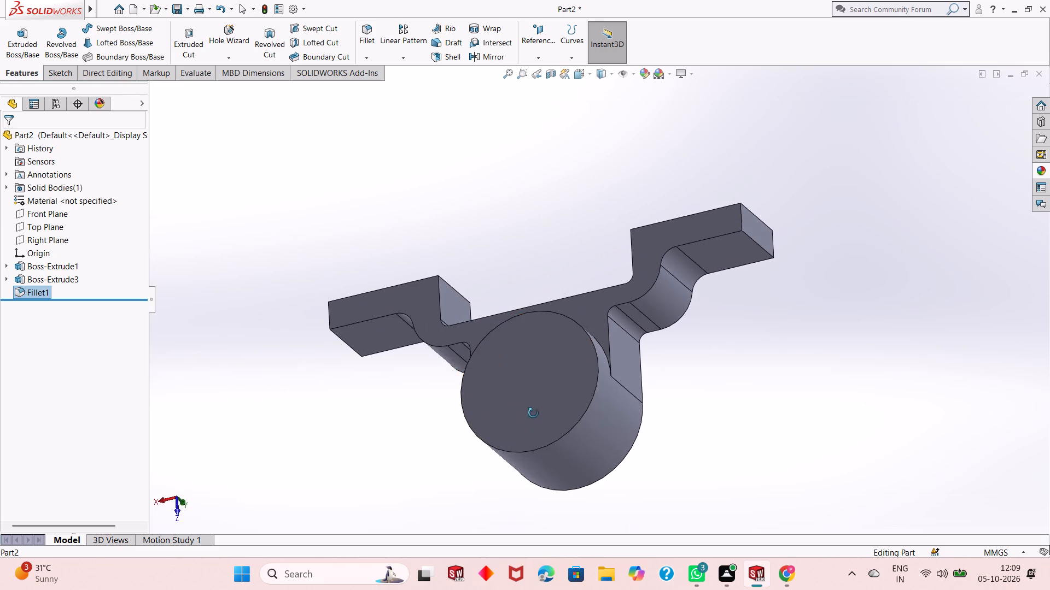
middle_click_drag(533, 413, 471, 286)
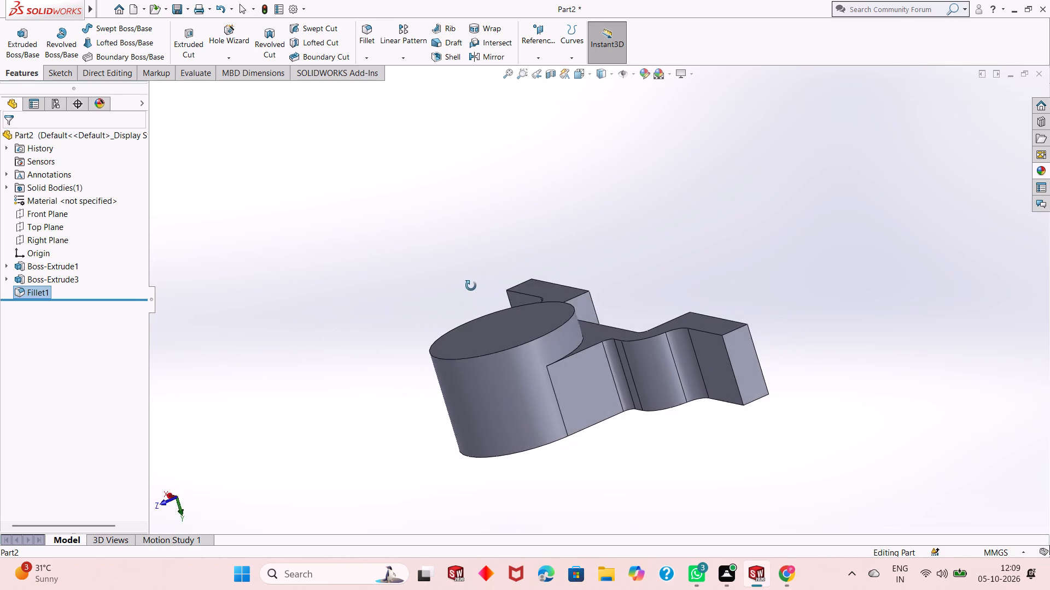
middle_click_drag(471, 286, 458, 309)
middle_click_drag(527, 334, 573, 298)
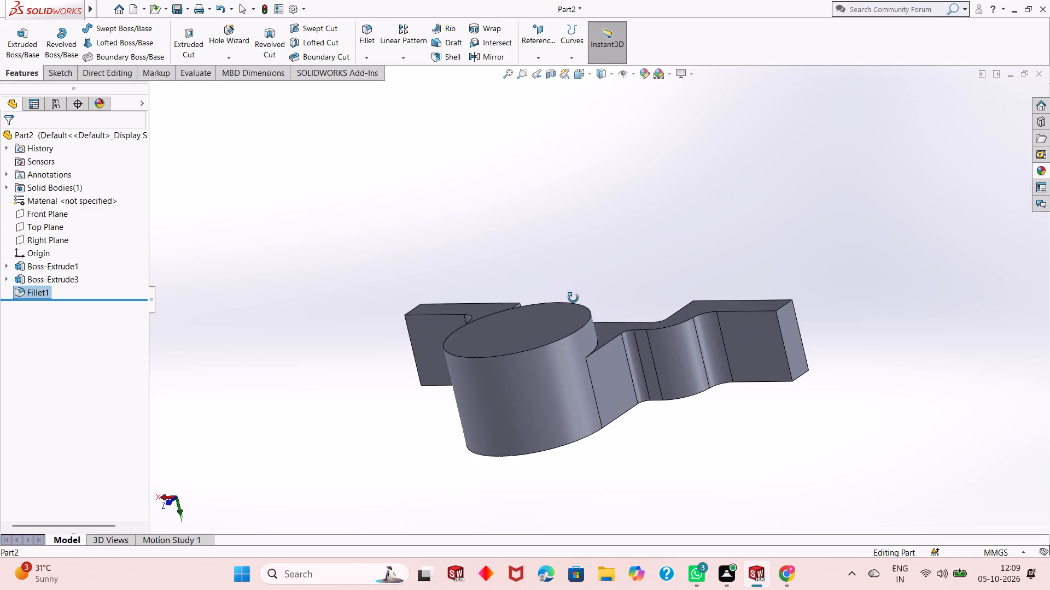
middle_click_drag(573, 298, 568, 312)
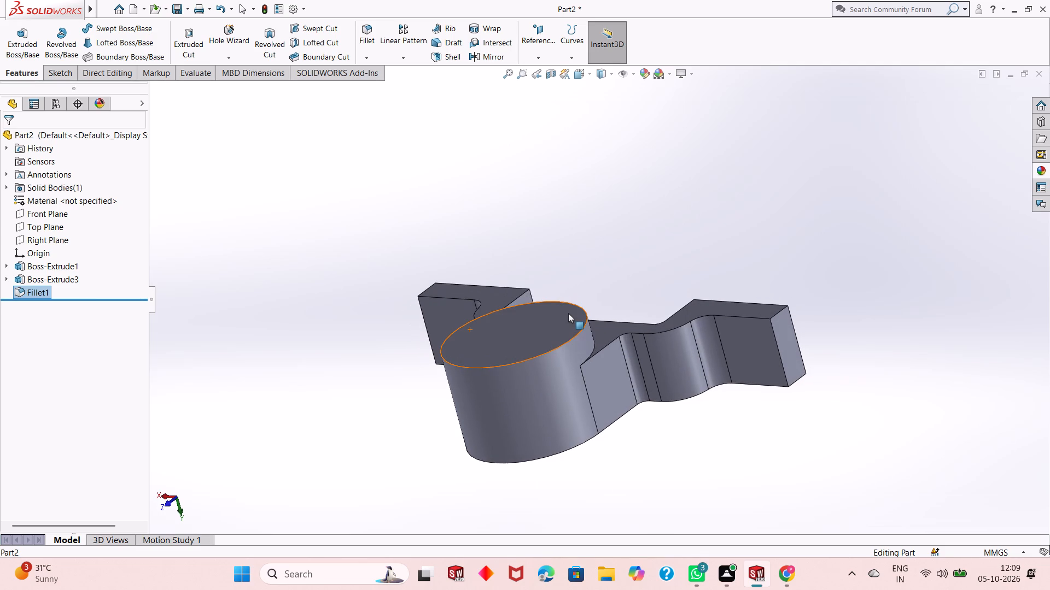
middle_click_drag(682, 297, 673, 302)
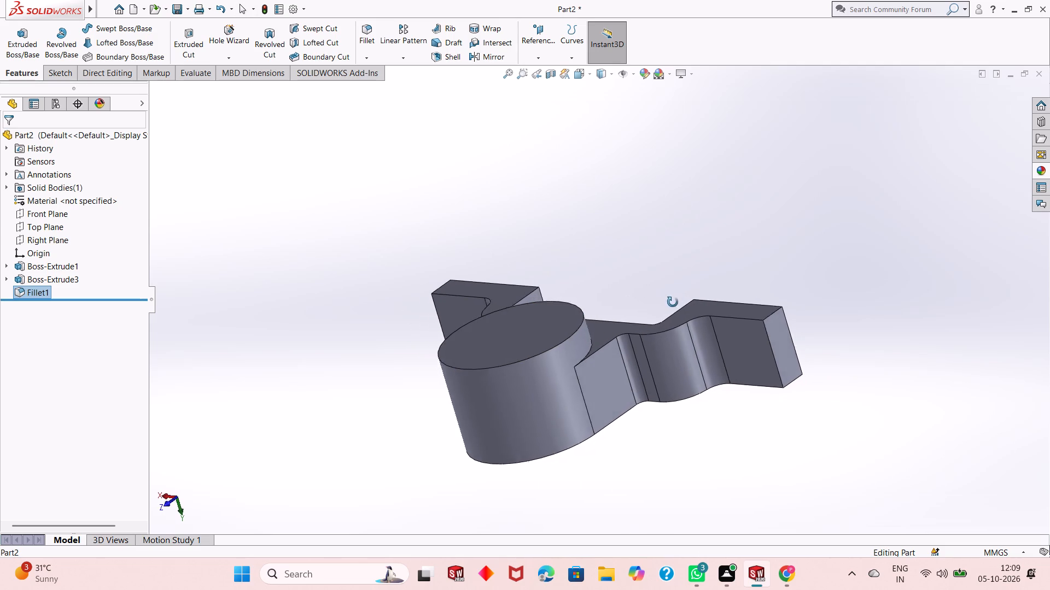
middle_click_drag(673, 302, 689, 375)
scroll(535, 296, "down", 3)
scroll(556, 383, "up", 3)
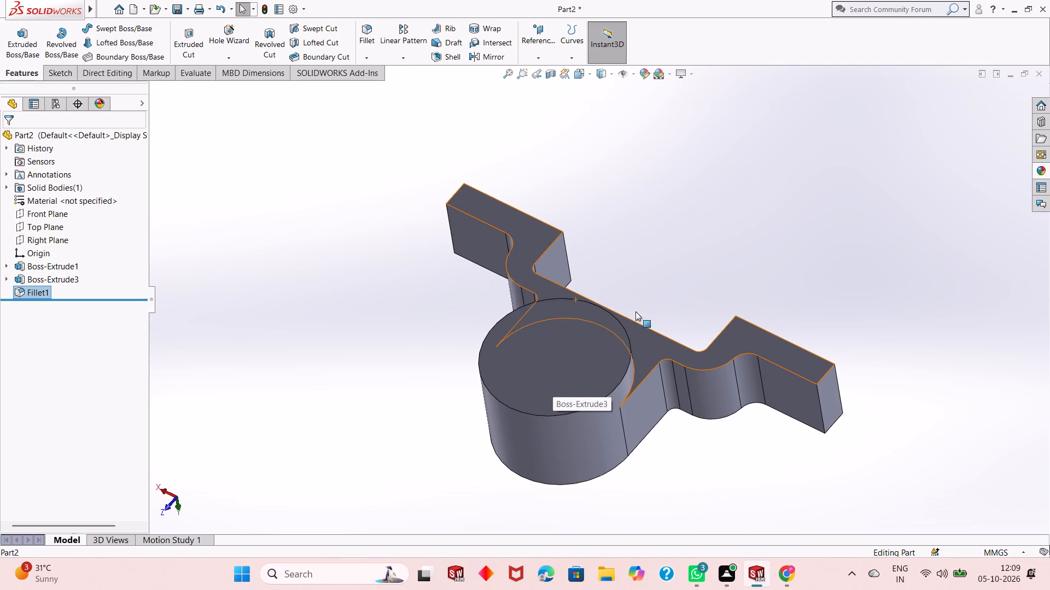
scroll(644, 291, "down", 1)
middle_click_drag(377, 414, 324, 400)
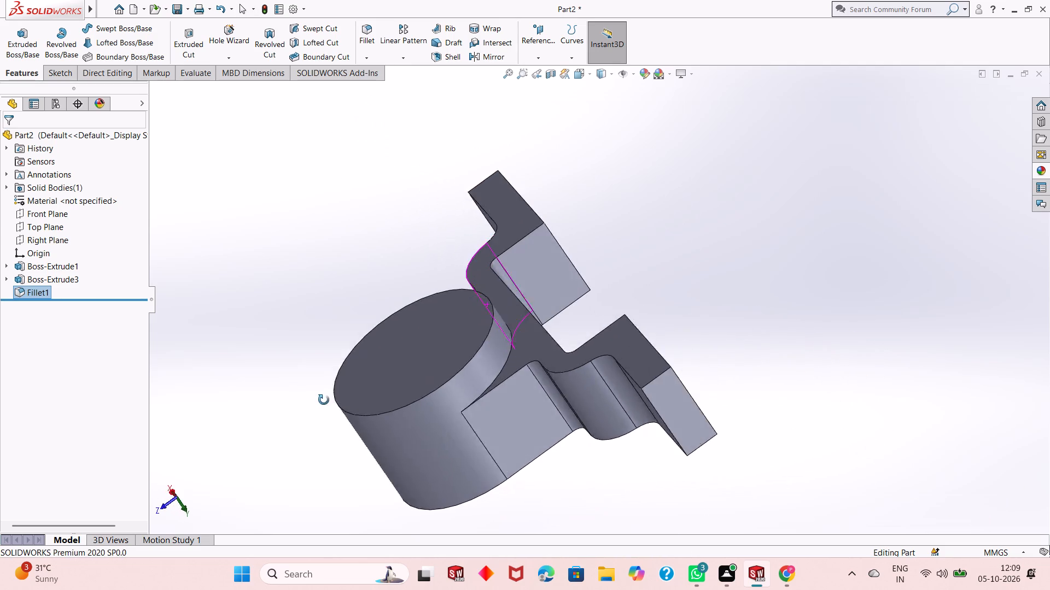
middle_click_drag(324, 400, 509, 328)
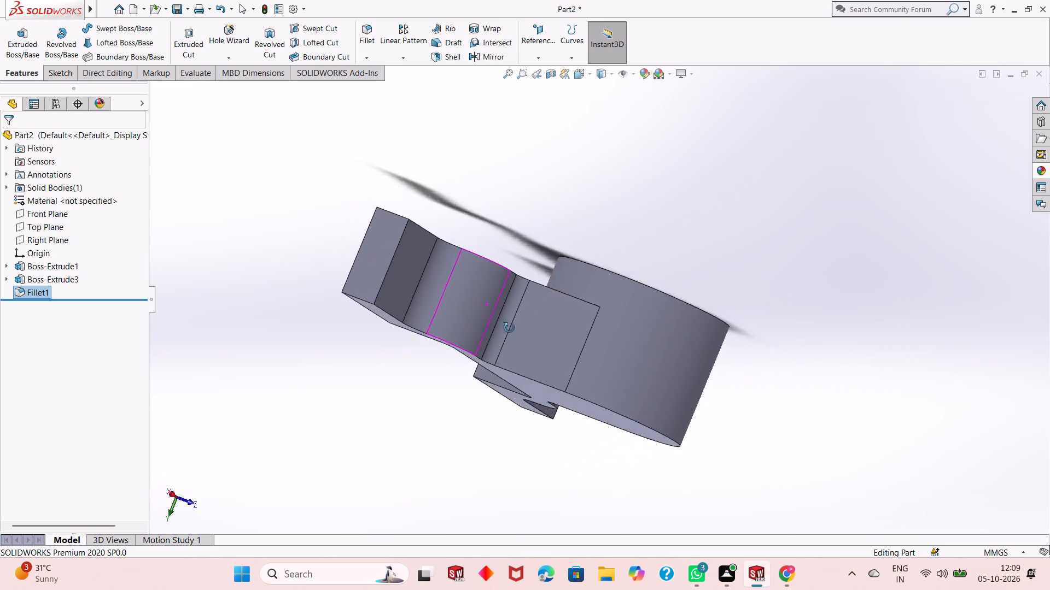
middle_click_drag(509, 328, 335, 390)
scroll(622, 271, "down", 2)
scroll(577, 288, "up", 3)
middle_click_drag(577, 288, 606, 362)
scroll(597, 318, "up", 1)
scroll(559, 307, "down", 1)
middle_click_drag(617, 298, 615, 241)
scroll(471, 353, "down", 2)
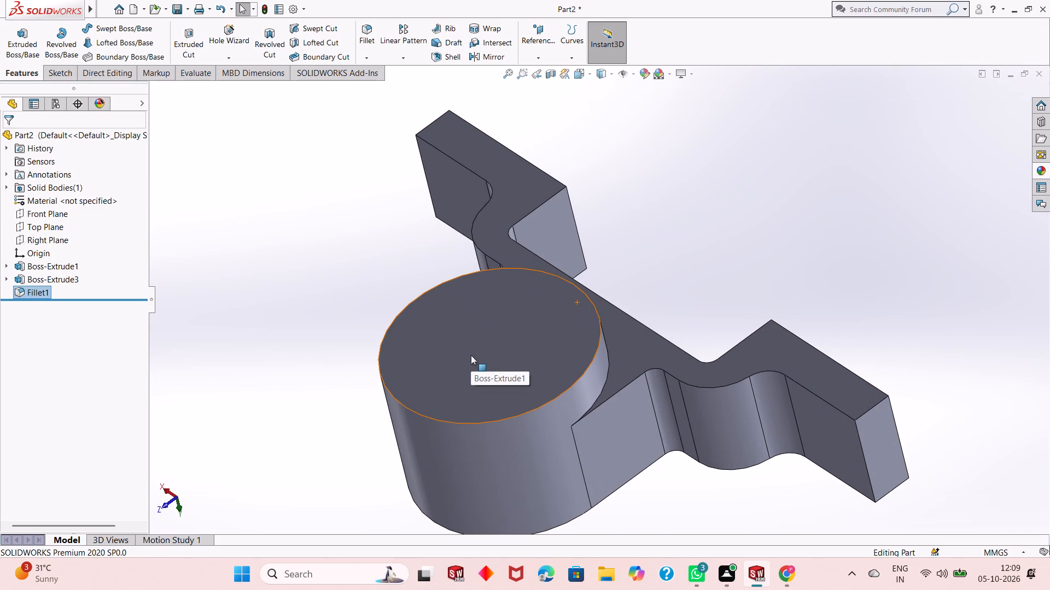
scroll(471, 355, "down", 2)
scroll(471, 355, "up", 4)
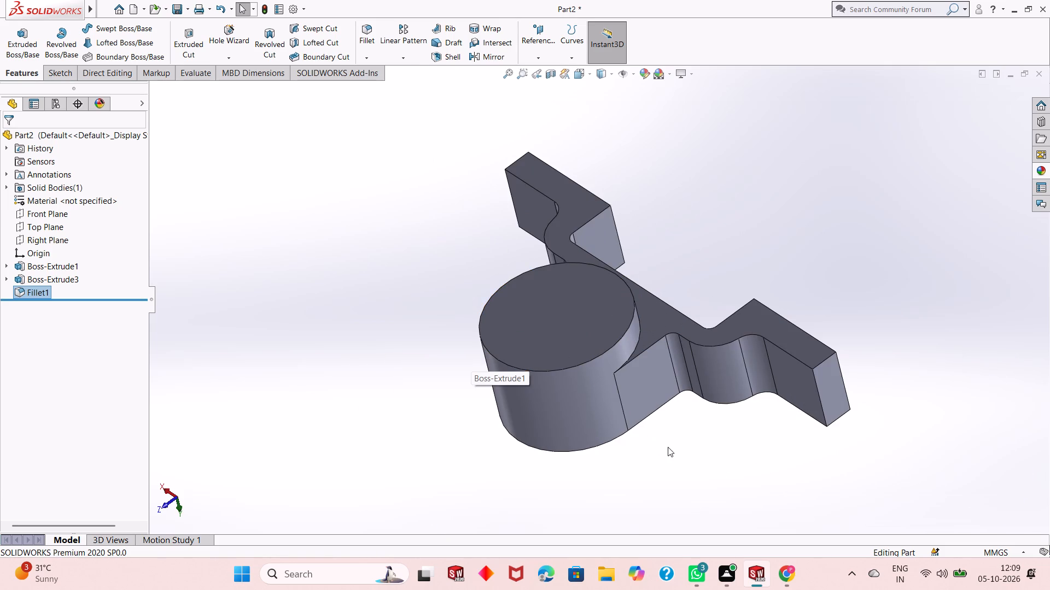
middle_click_drag(668, 447, 589, 430)
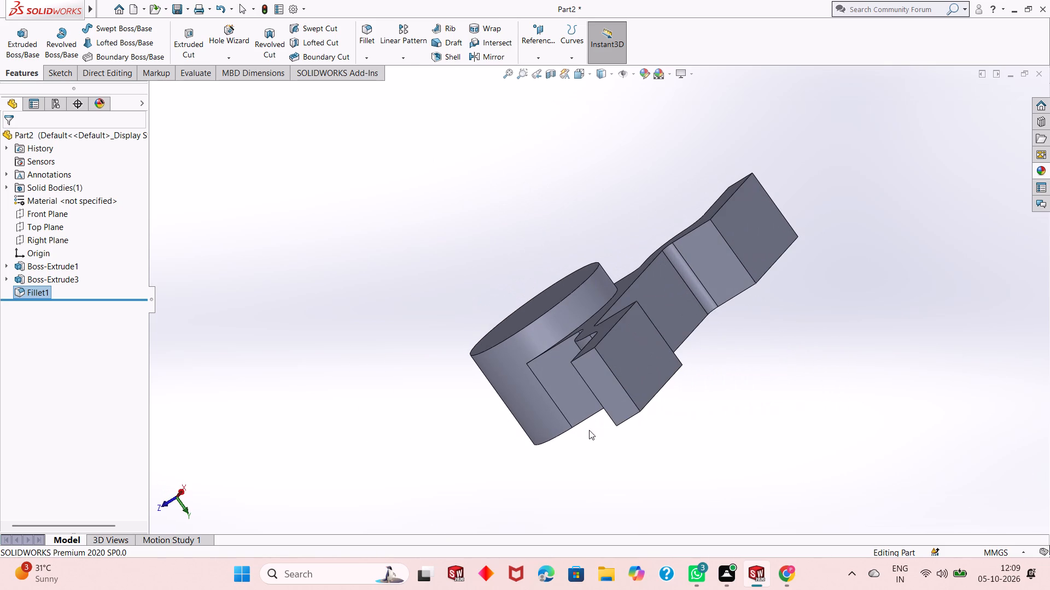
middle_click_drag(633, 418, 635, 418)
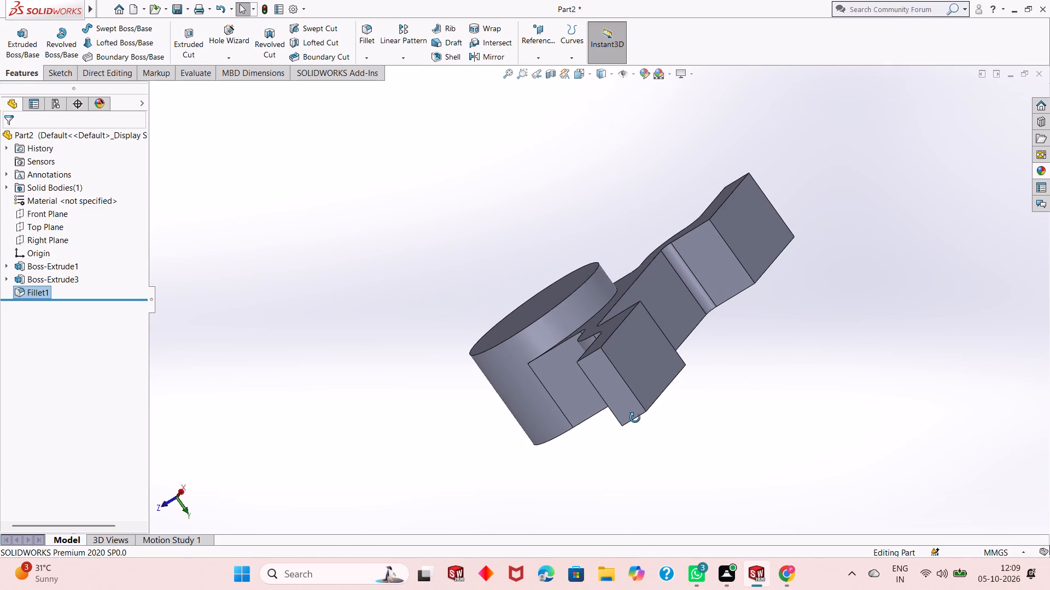
middle_click_drag(635, 418, 695, 258)
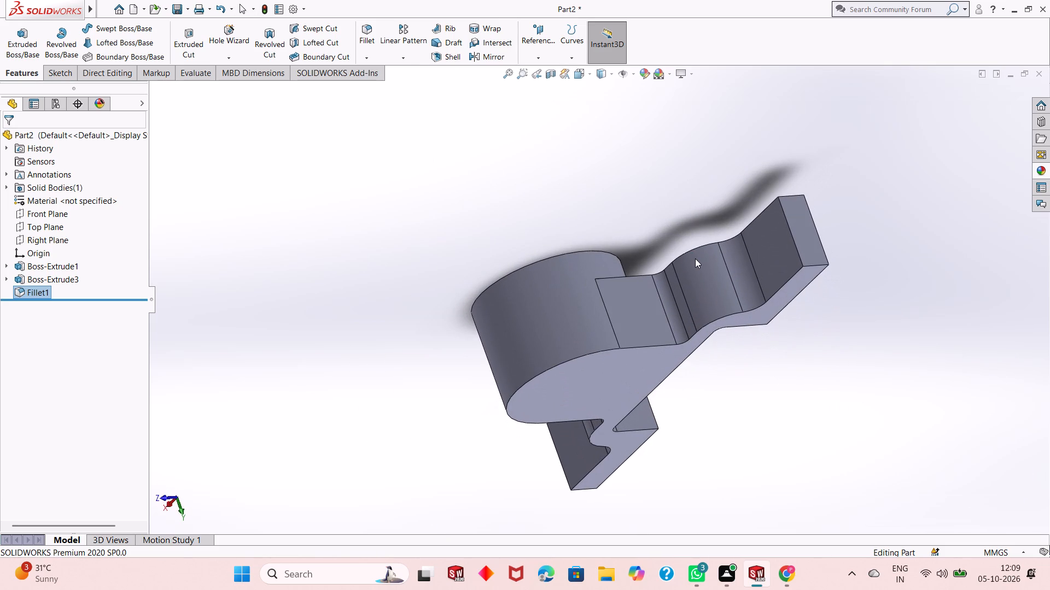
middle_click_drag(638, 271, 612, 347)
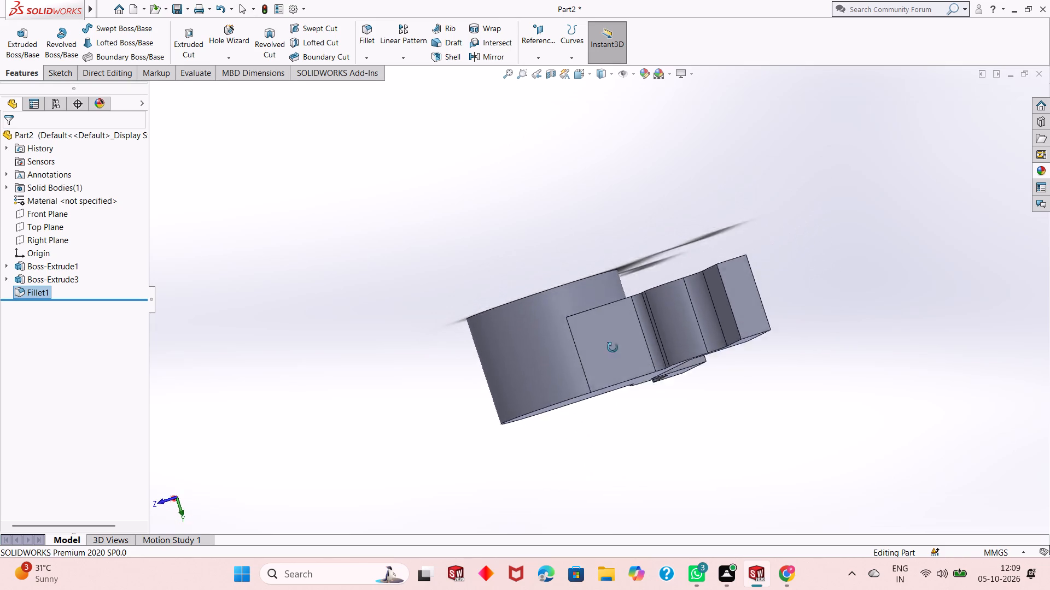
middle_click_drag(612, 347, 617, 419)
scroll(580, 301, "down", 2)
middle_click_drag(600, 298, 608, 354)
scroll(608, 345, "up", 1)
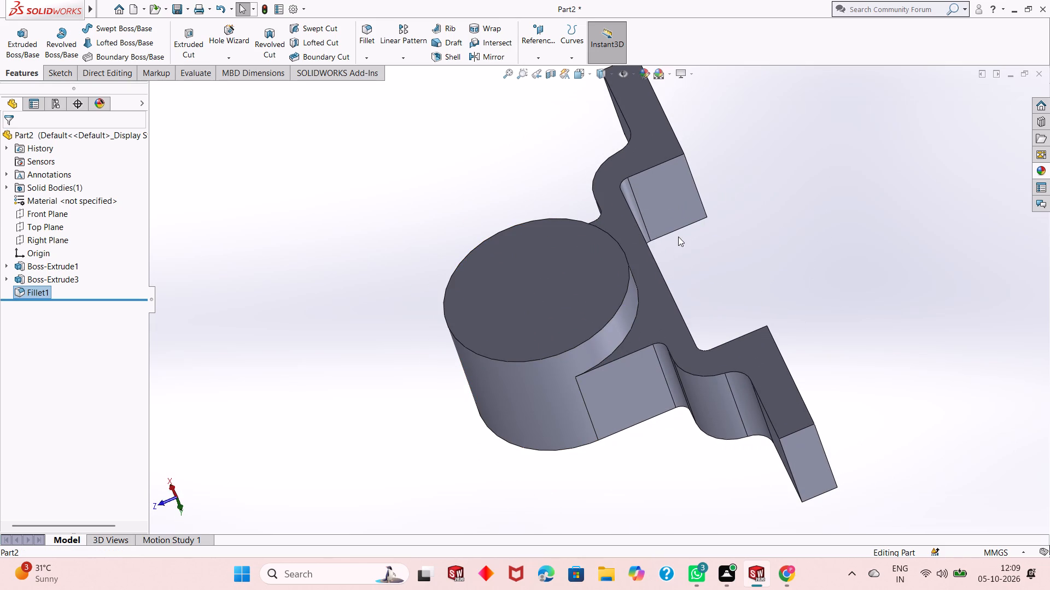
Start a sketch on the flat end face where the cylinder and flange are flush, and view it face-on.
middle_click_drag(557, 376, 558, 377)
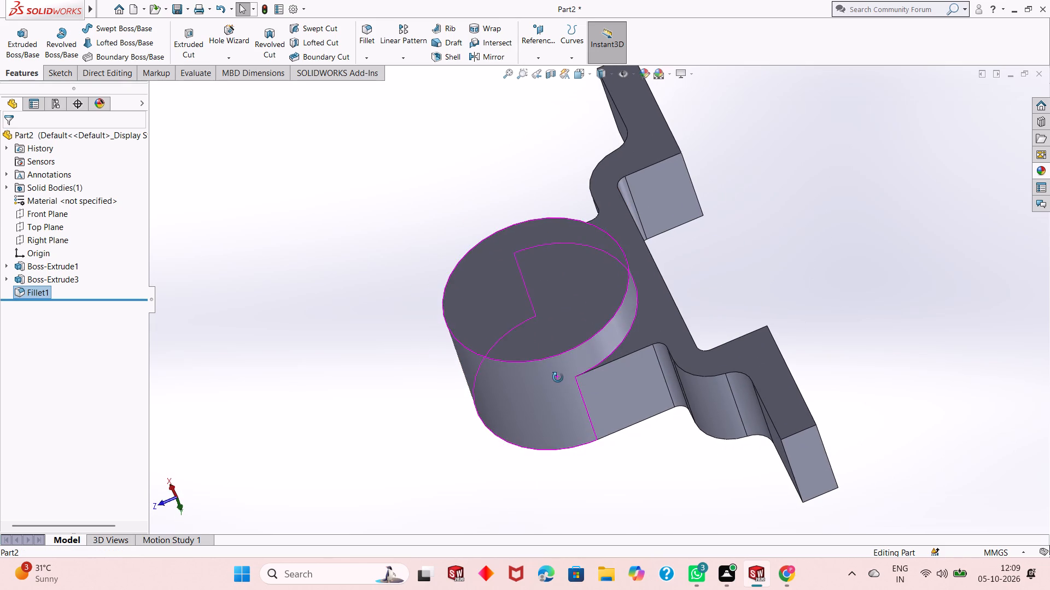
middle_click_drag(558, 377, 581, 284)
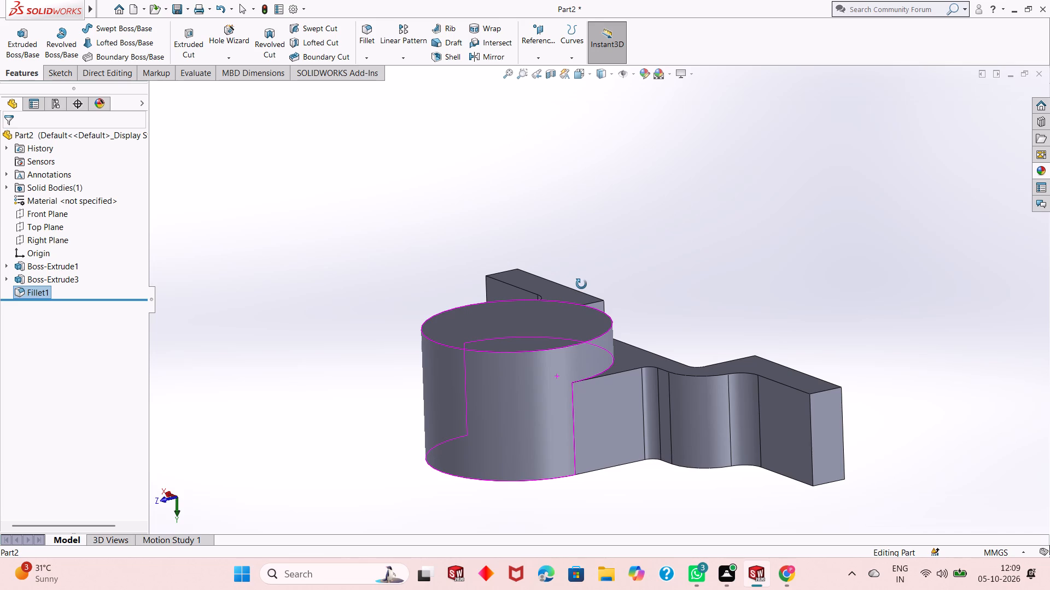
middle_click_drag(581, 284, 578, 235)
scroll(580, 435, "up", 1)
middle_click_drag(591, 427, 592, 333)
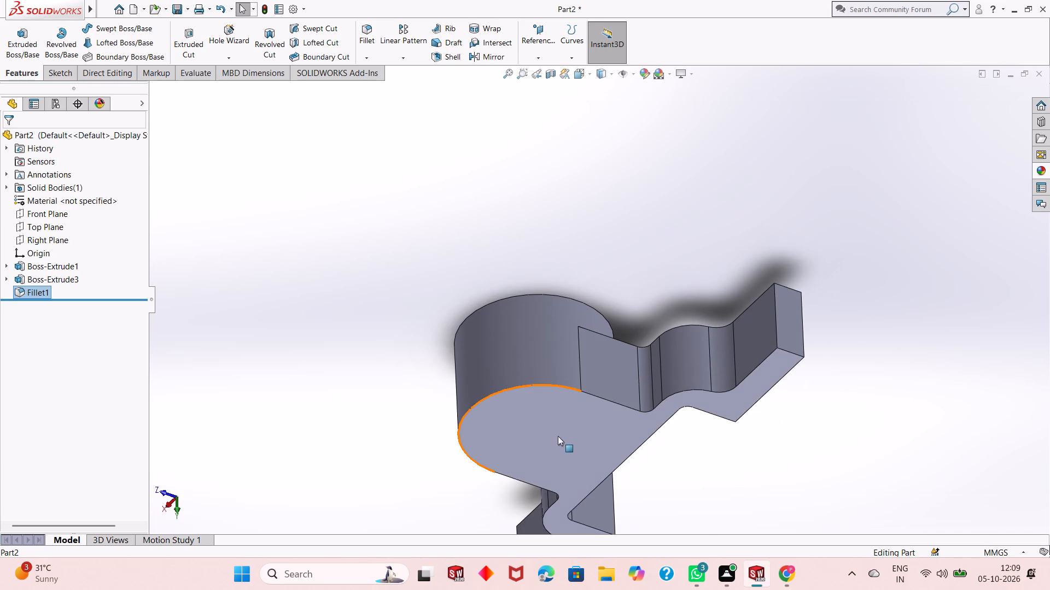
left_click(564, 420)
left_click(616, 387)
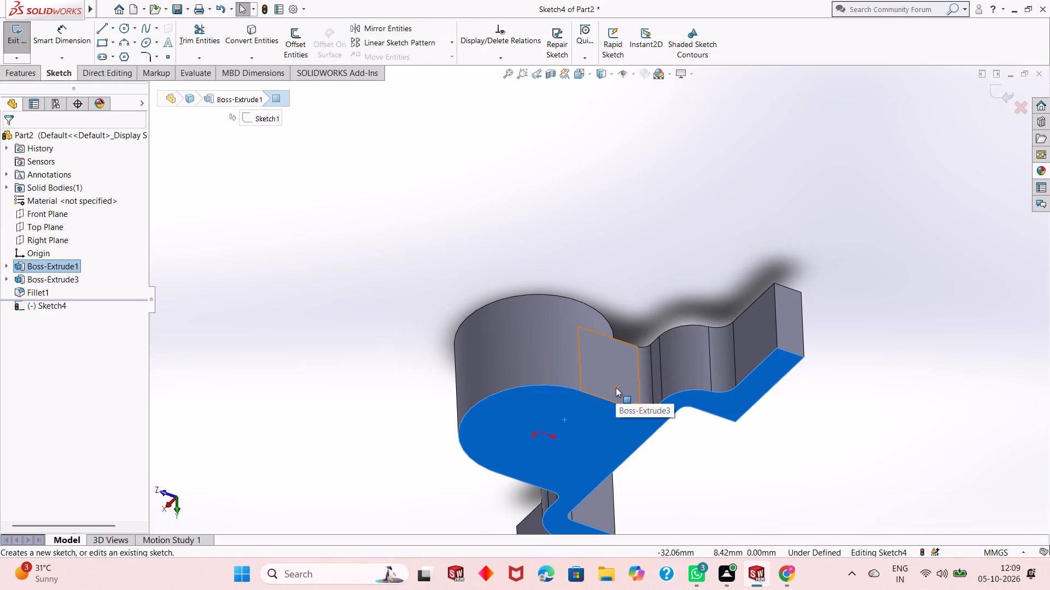
key("ctrl+8")
key("Escape")
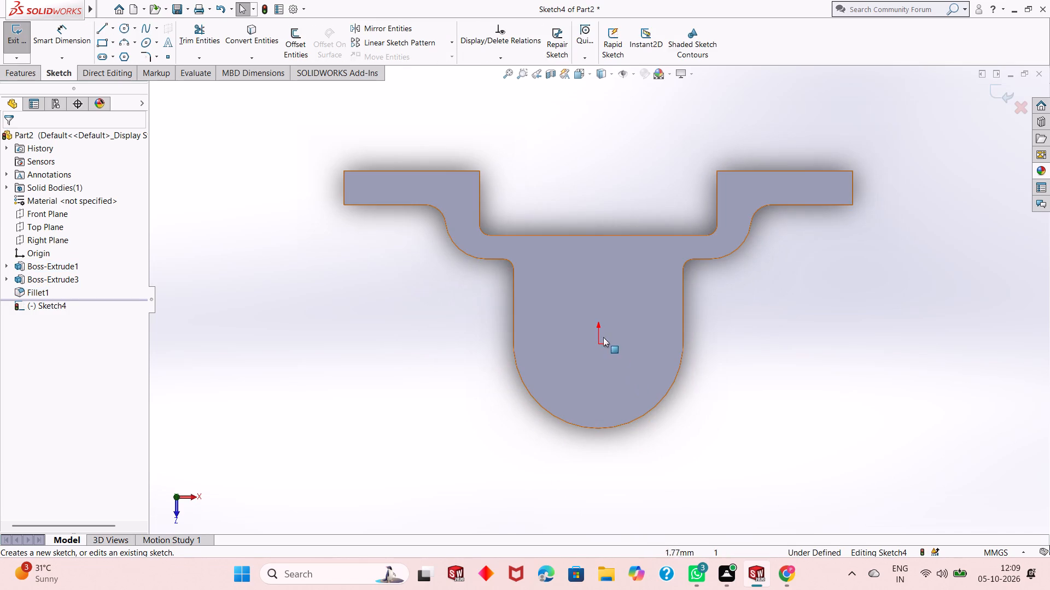
scroll(597, 328, "up", 1)
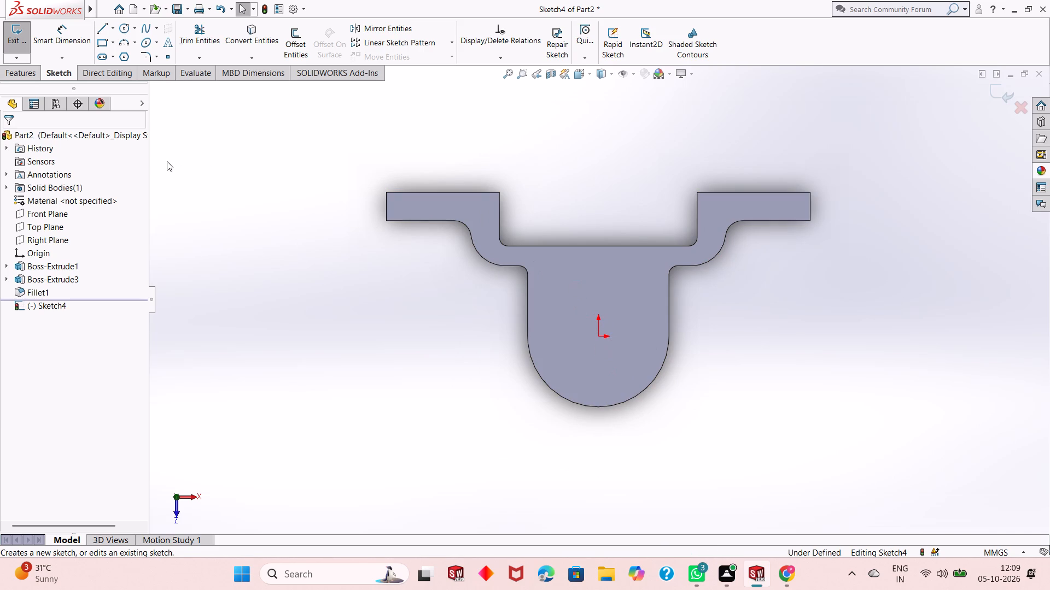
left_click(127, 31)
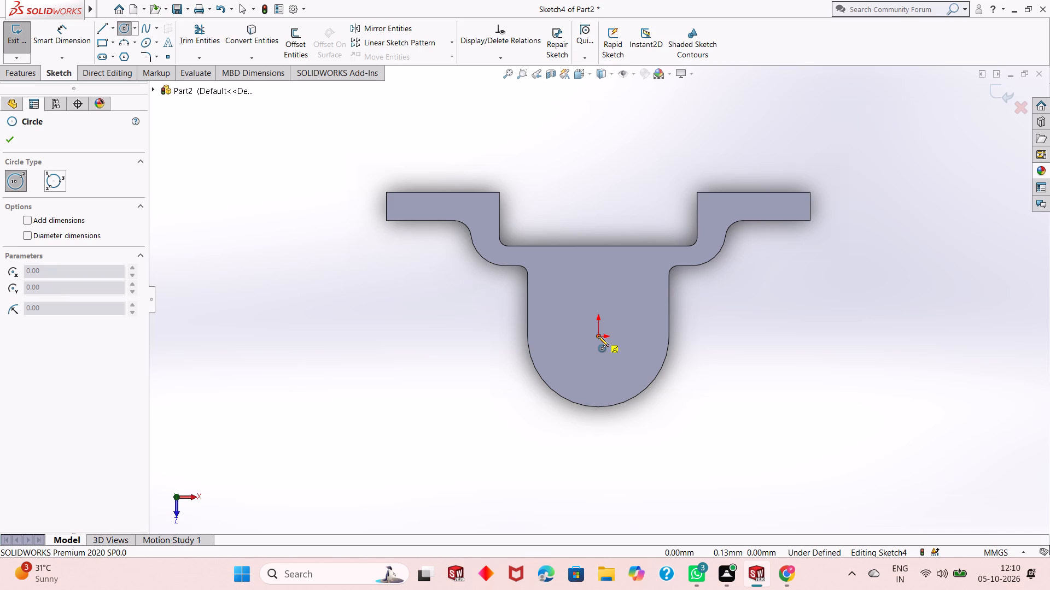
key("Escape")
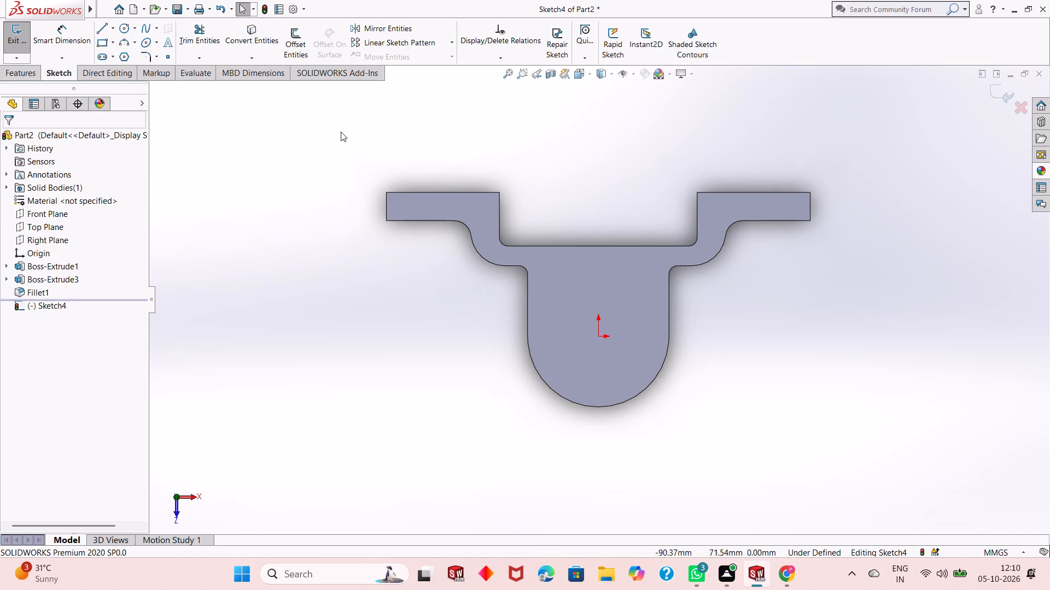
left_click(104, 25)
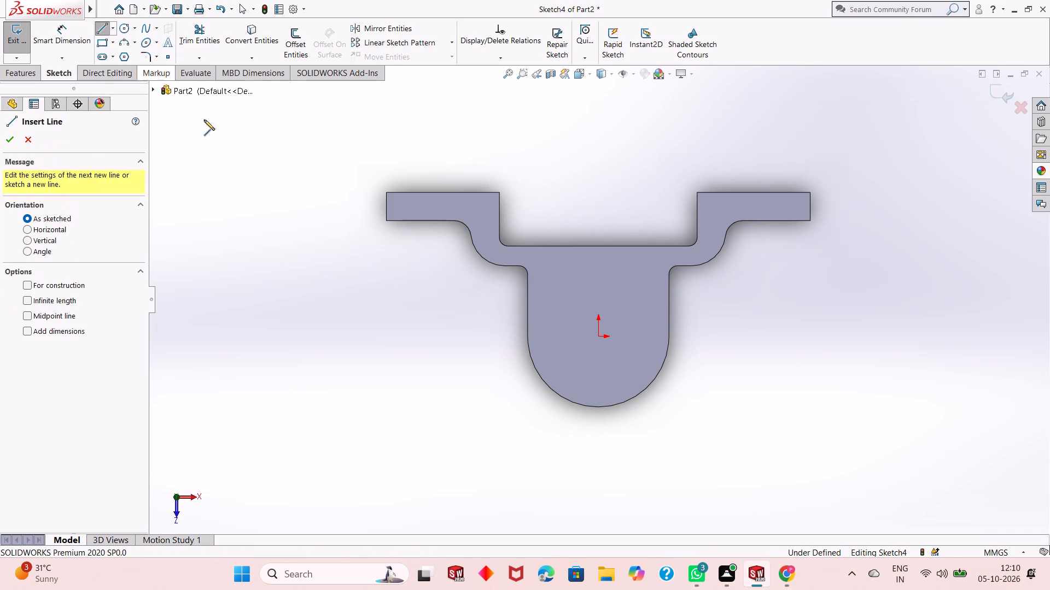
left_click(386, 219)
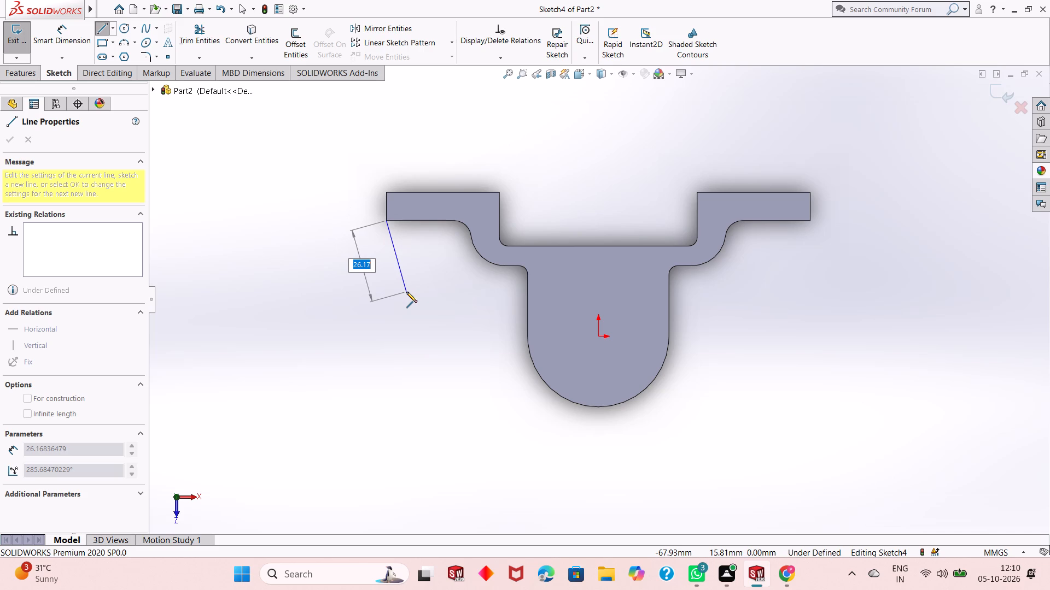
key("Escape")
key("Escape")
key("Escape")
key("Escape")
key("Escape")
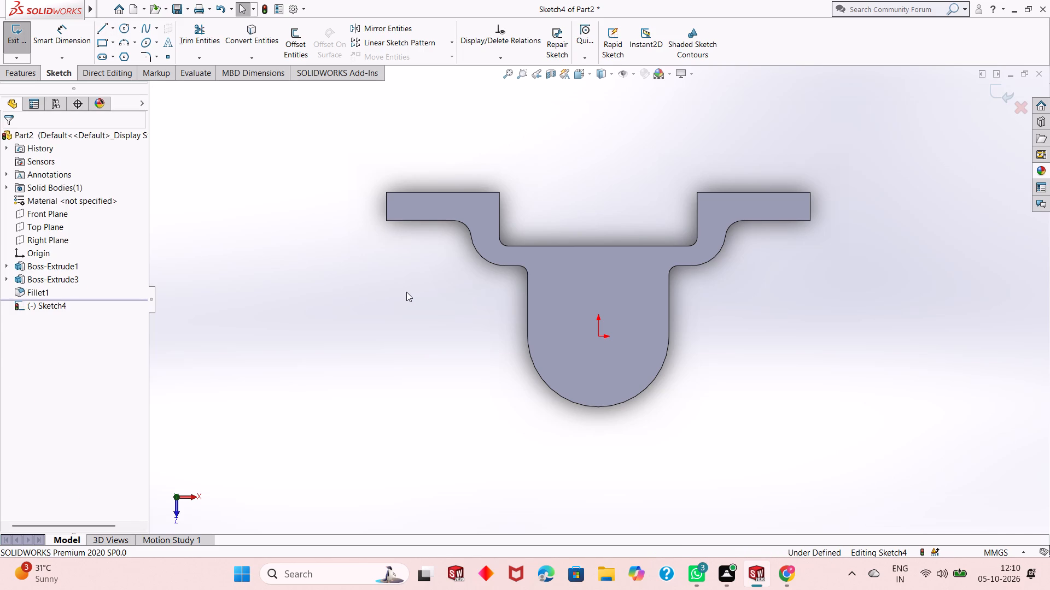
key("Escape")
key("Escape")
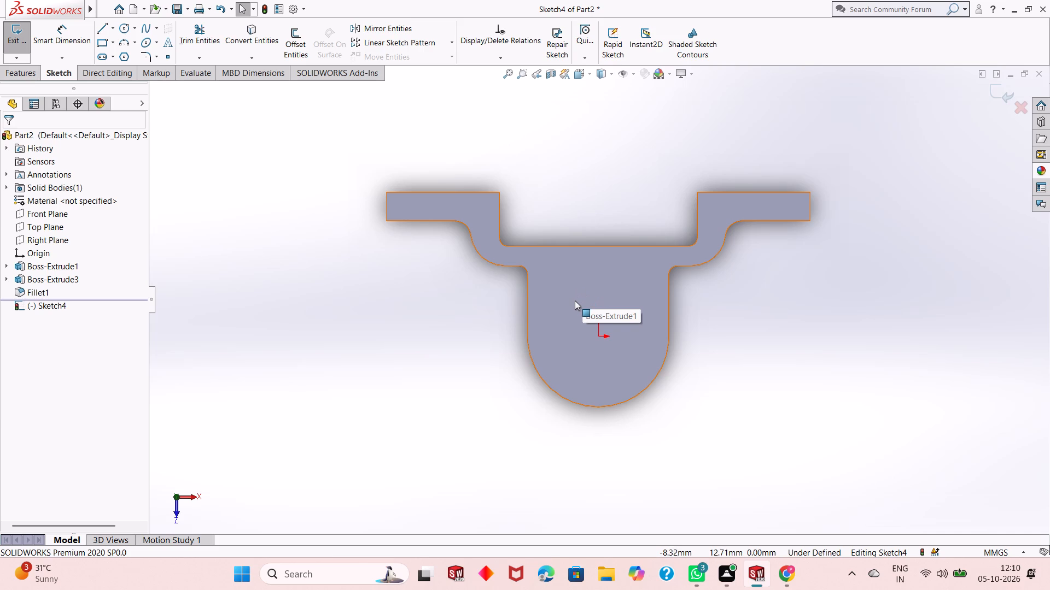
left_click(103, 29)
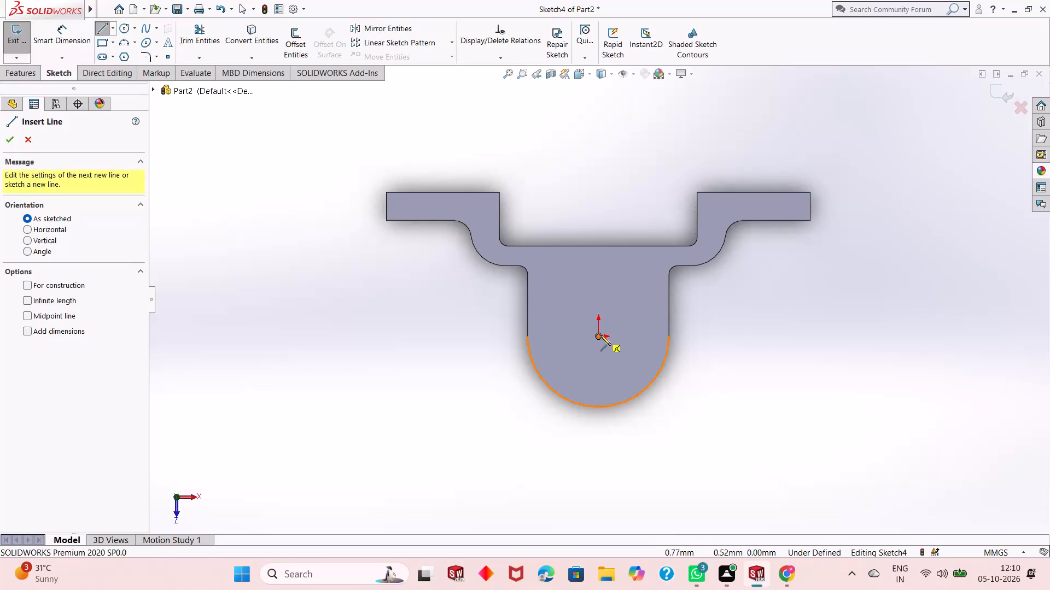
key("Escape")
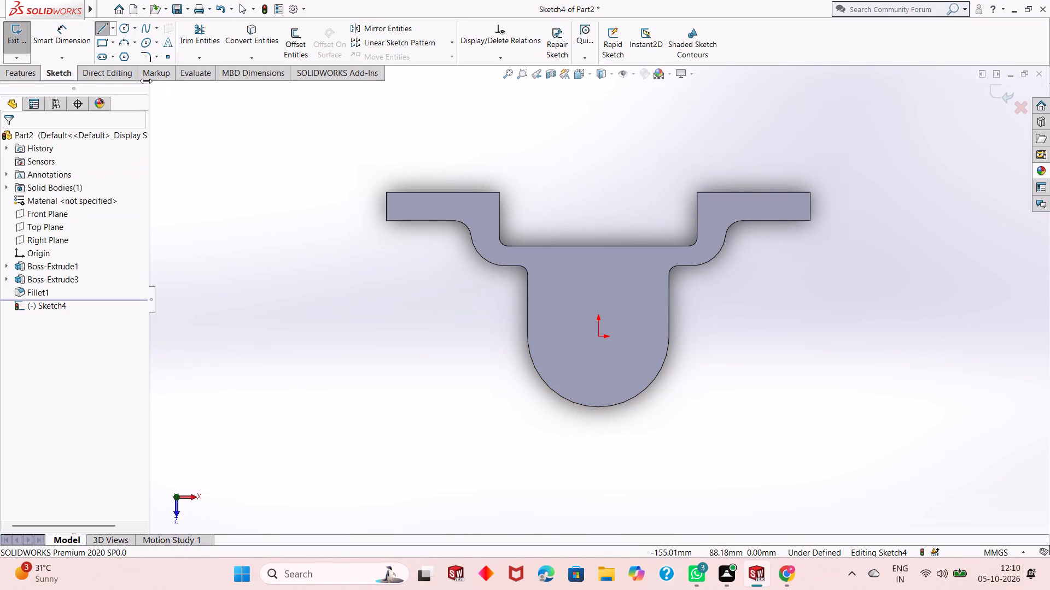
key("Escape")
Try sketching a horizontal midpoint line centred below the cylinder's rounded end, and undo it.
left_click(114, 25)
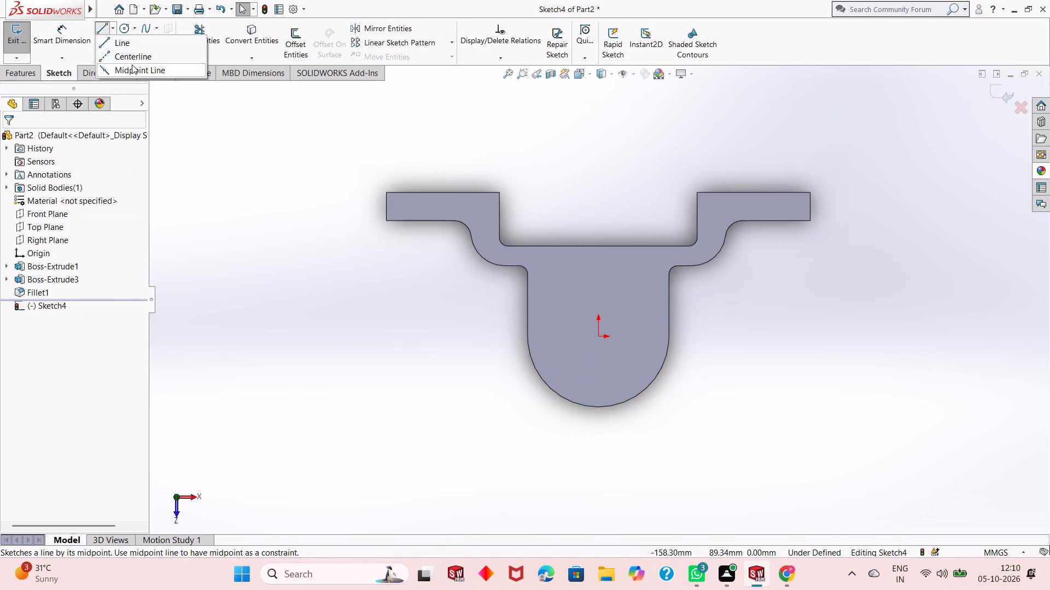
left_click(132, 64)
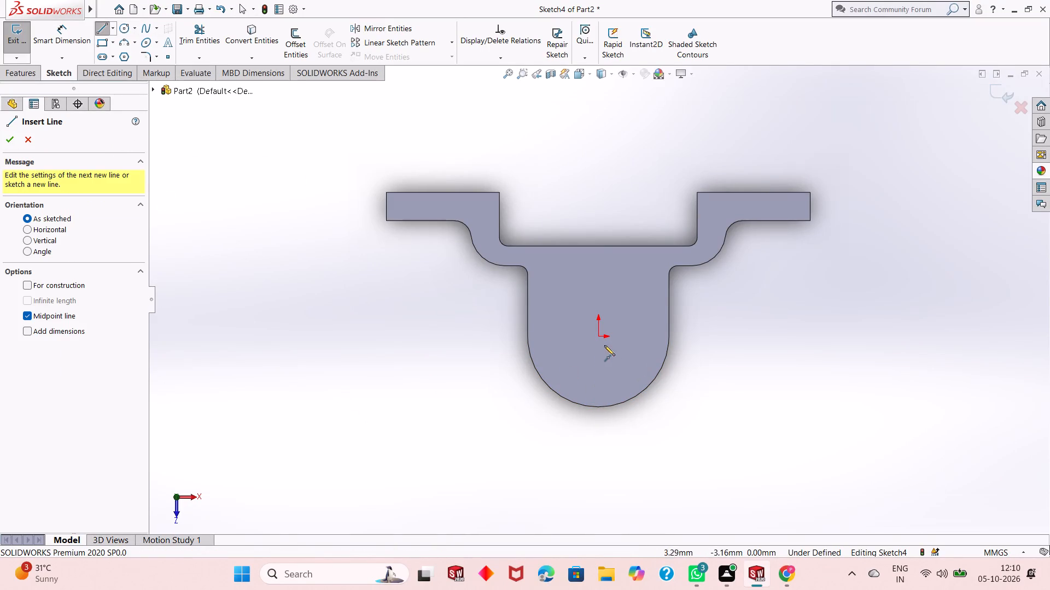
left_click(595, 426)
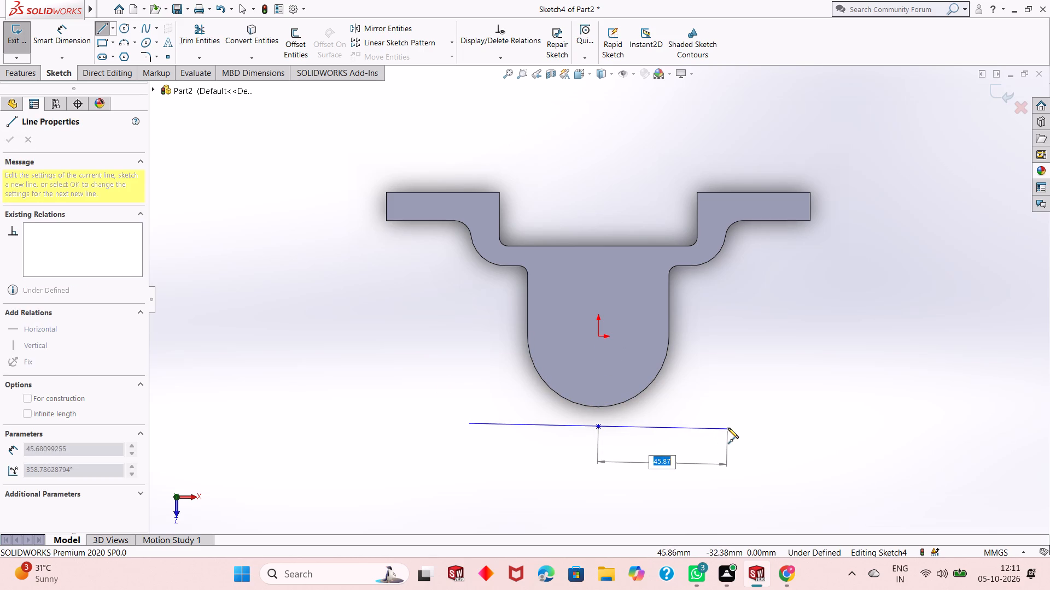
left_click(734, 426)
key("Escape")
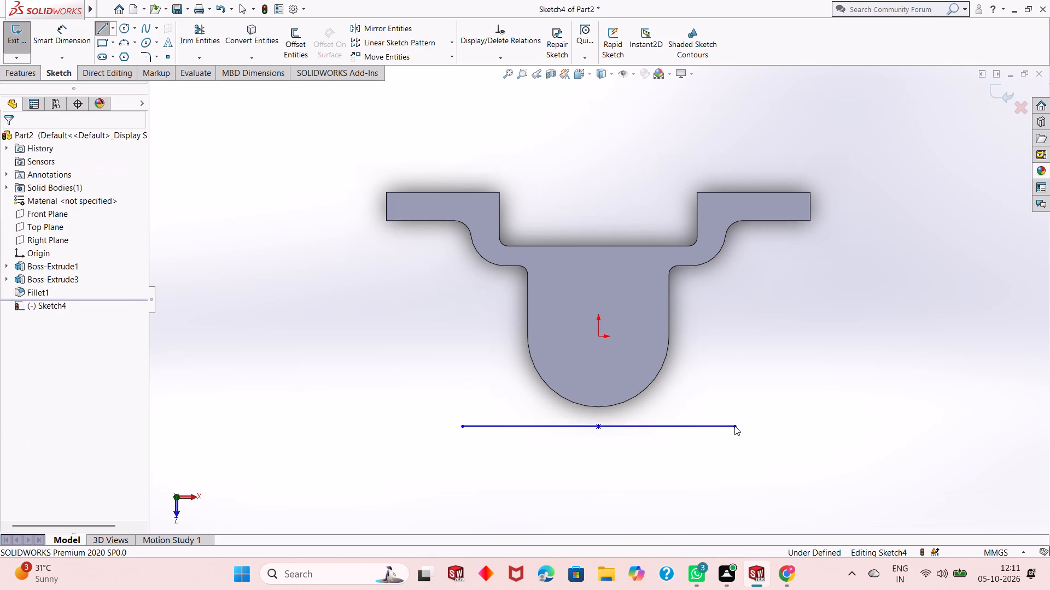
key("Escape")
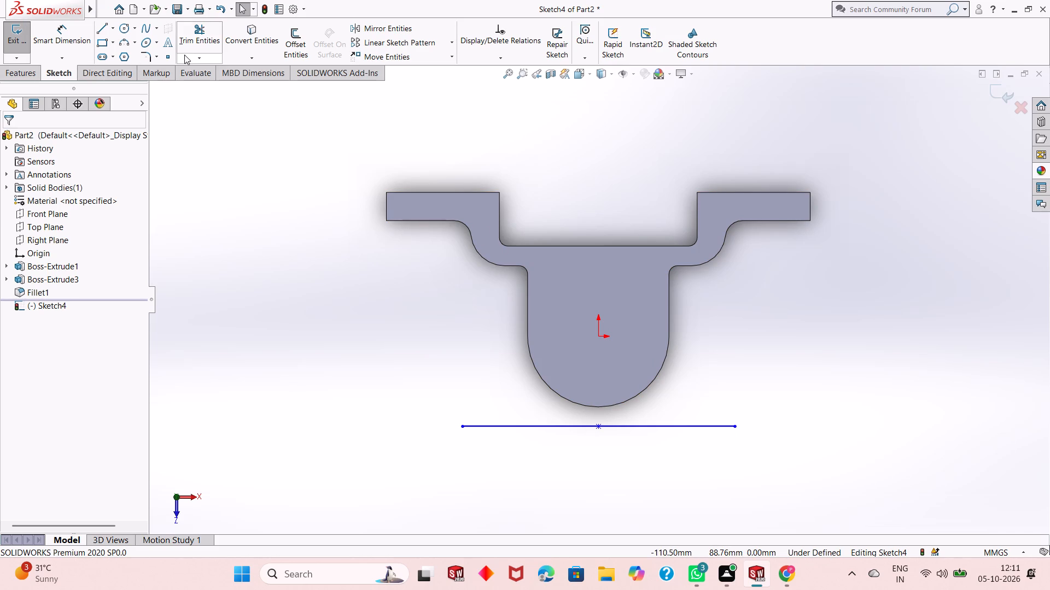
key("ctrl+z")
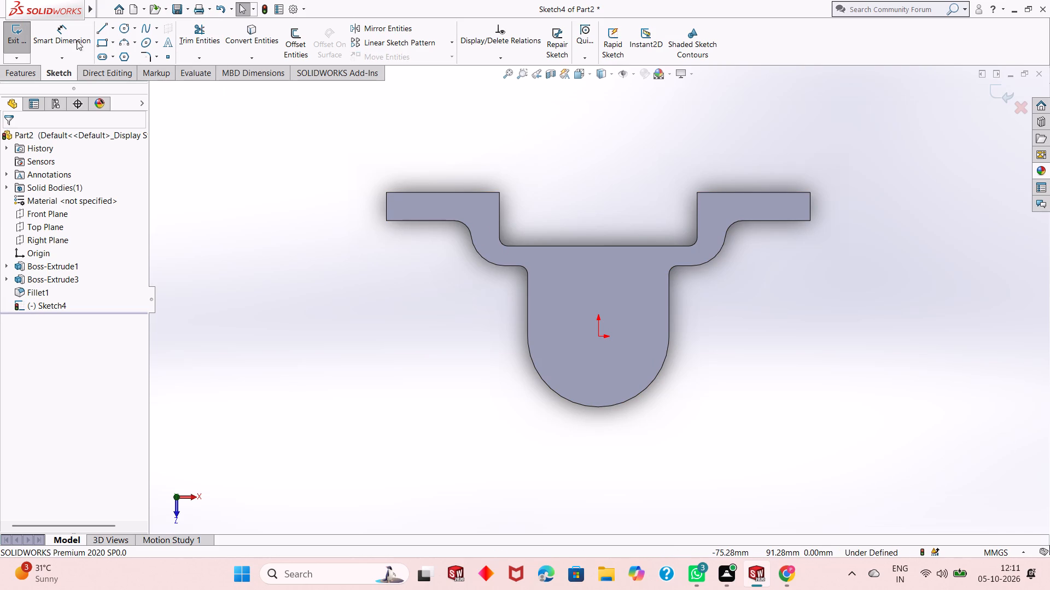
Sketch a horizontal midpoint line about 74 mm long, centred under the origin and about 31 mm below it.
left_click(110, 29)
left_click(138, 74)
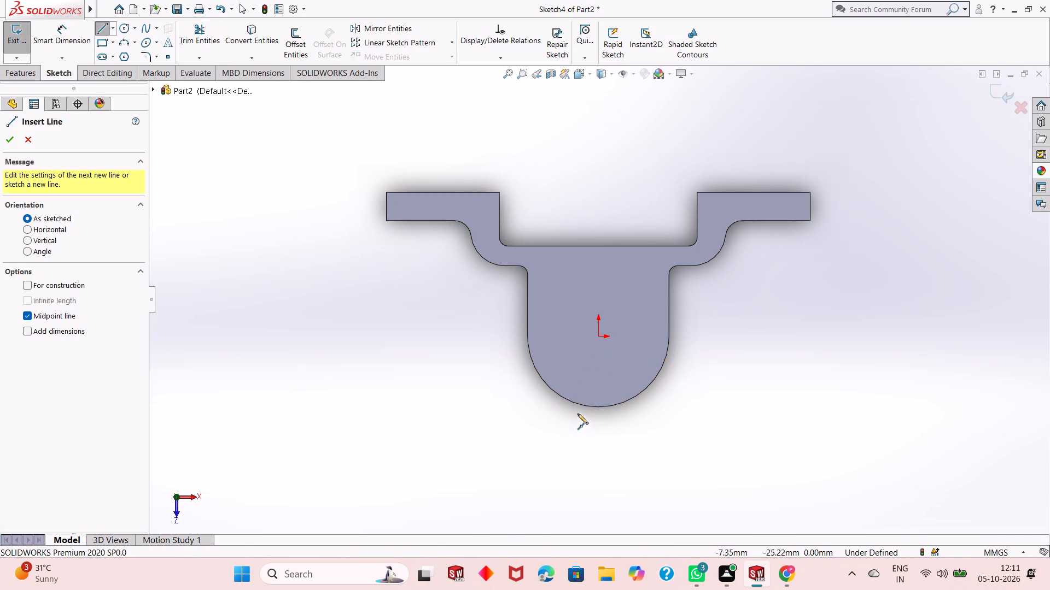
left_click(597, 424)
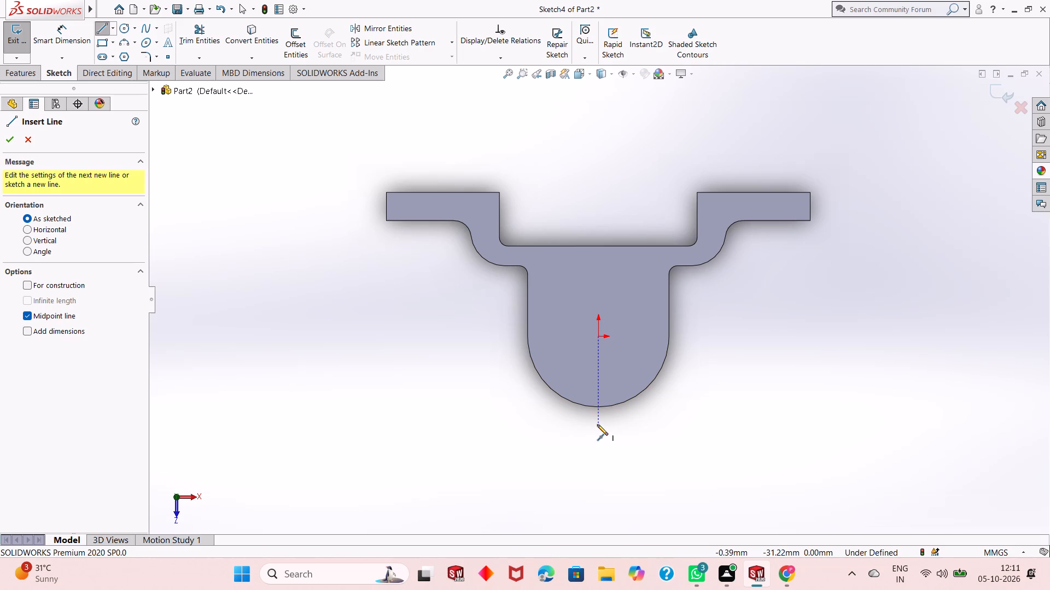
left_click(703, 422)
key("Escape")
key("Escape")
key("Escape")
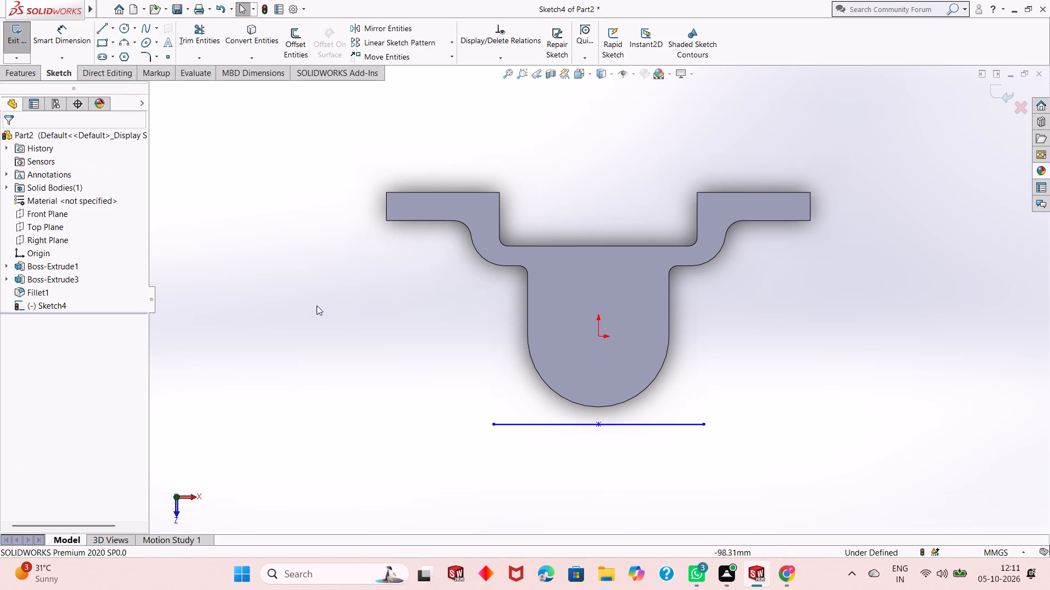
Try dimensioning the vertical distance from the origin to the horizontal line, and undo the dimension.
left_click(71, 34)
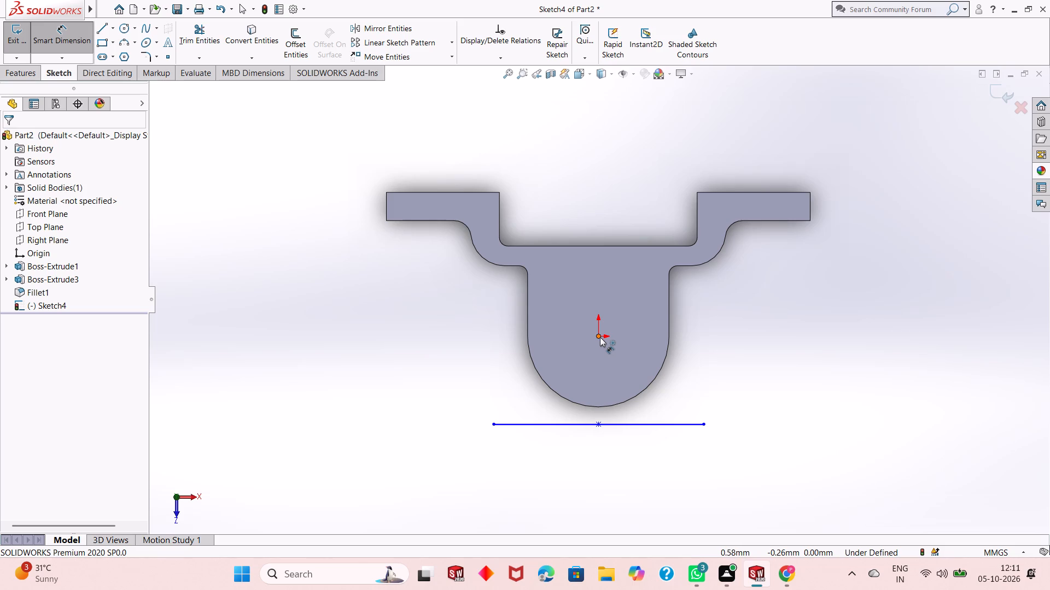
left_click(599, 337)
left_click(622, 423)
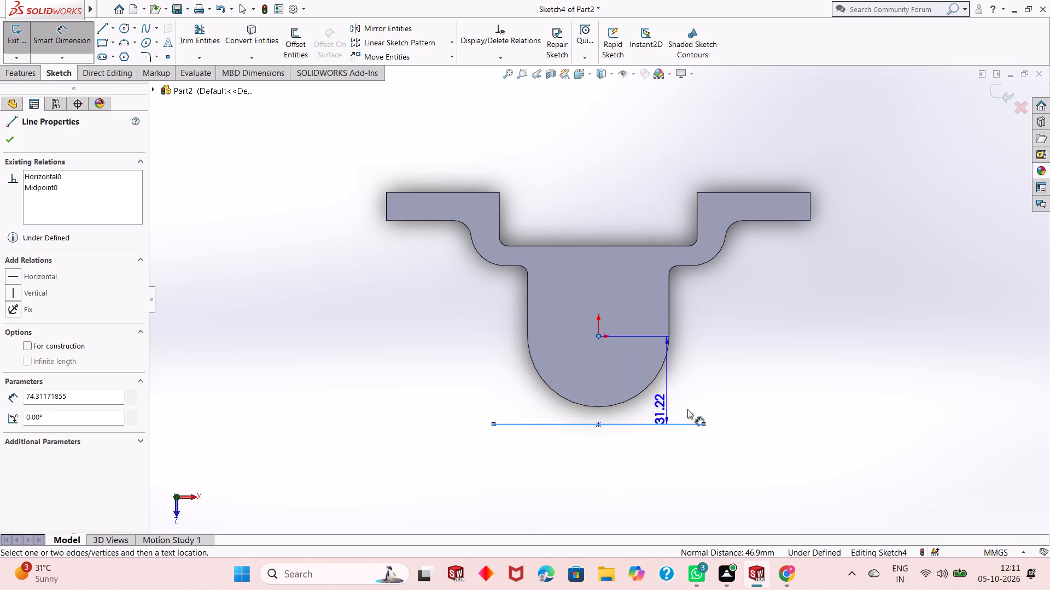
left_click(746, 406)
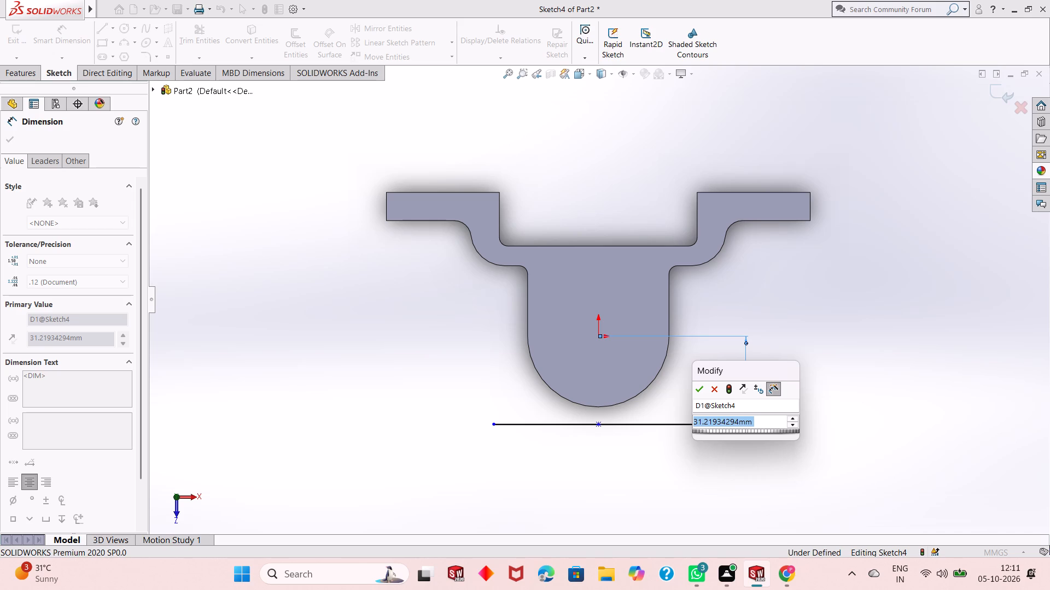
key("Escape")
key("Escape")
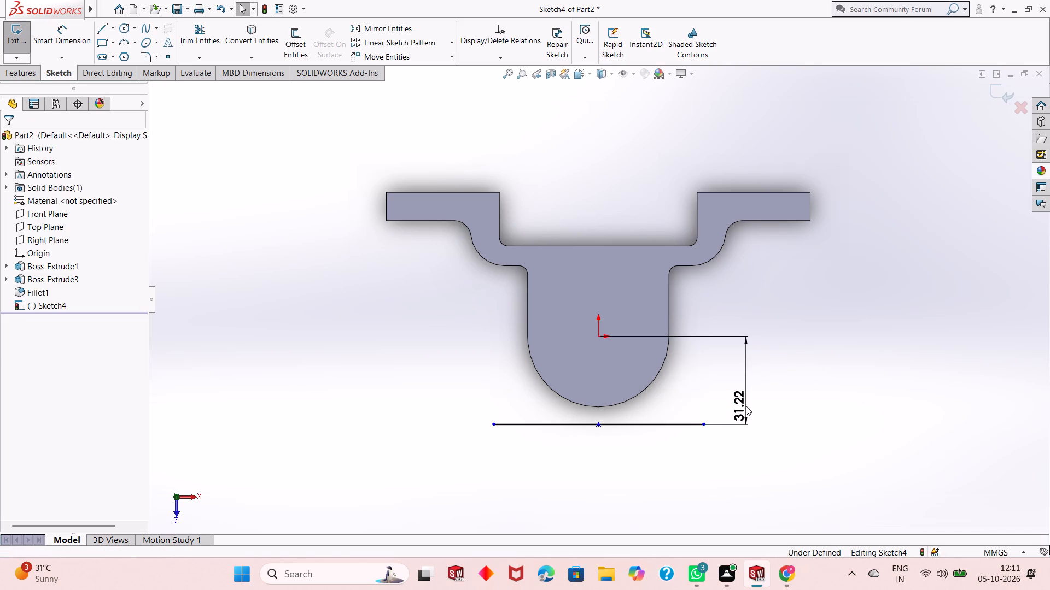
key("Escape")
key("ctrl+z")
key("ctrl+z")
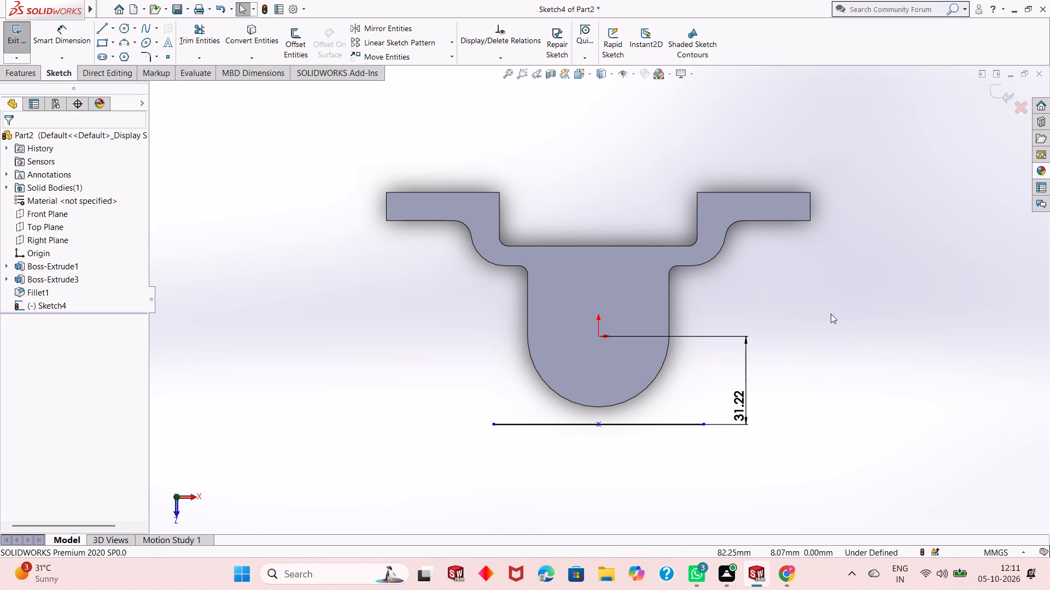
Dimension the horizontal line 88 mm below the top edge of the flange arm.
left_click(66, 48)
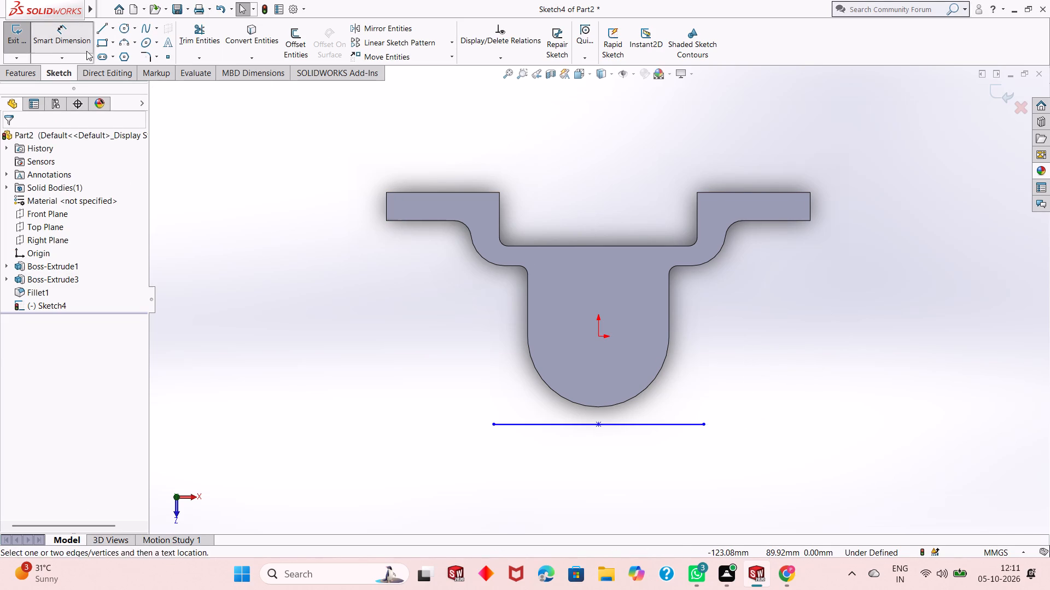
left_click(708, 192)
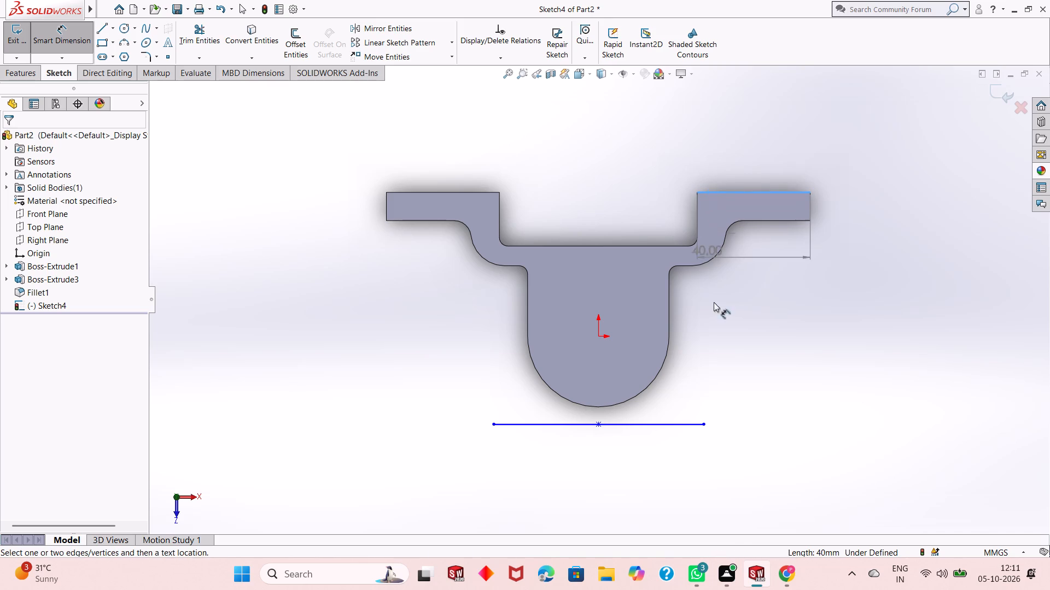
left_click(596, 426)
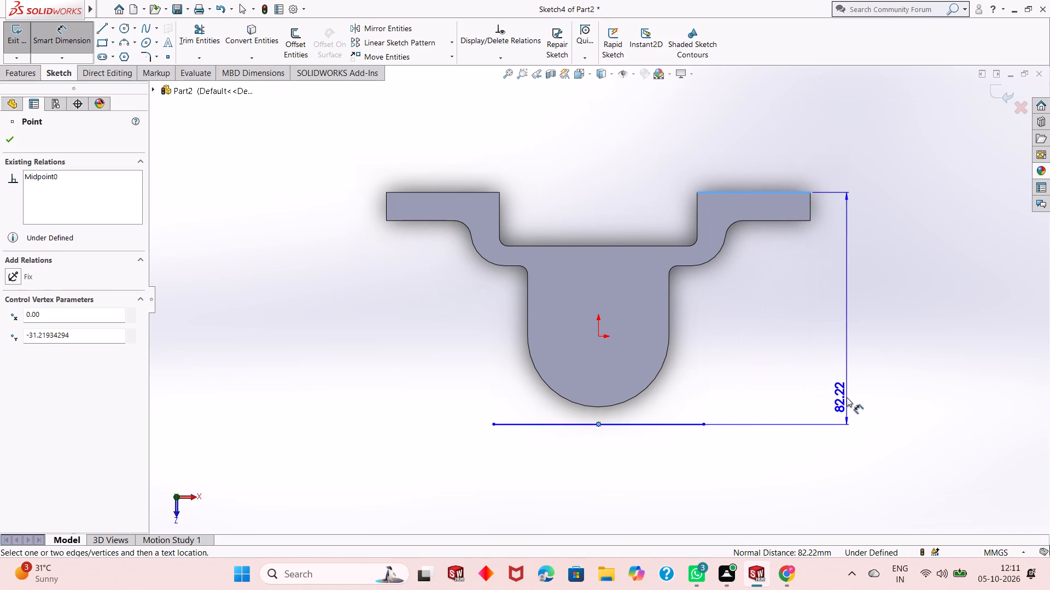
left_click(847, 397)
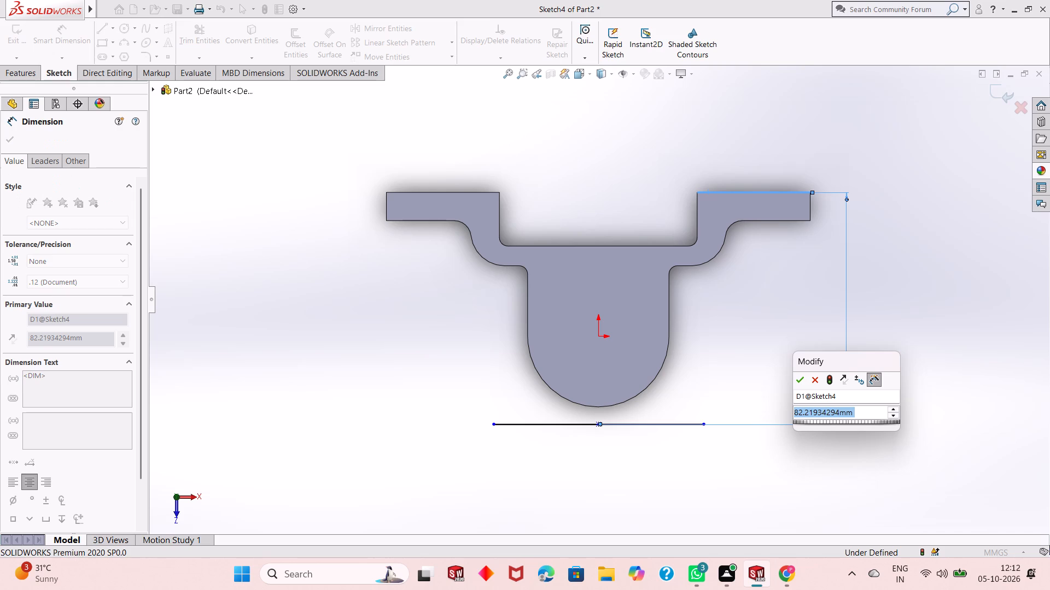
type("88")
key("Return")
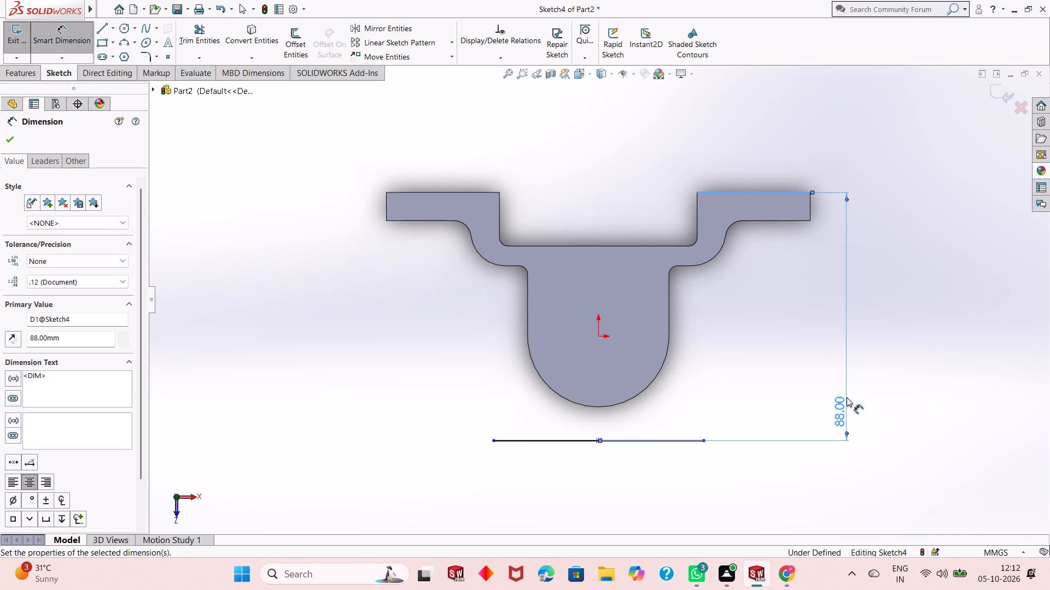
key("Escape")
key("Escape")
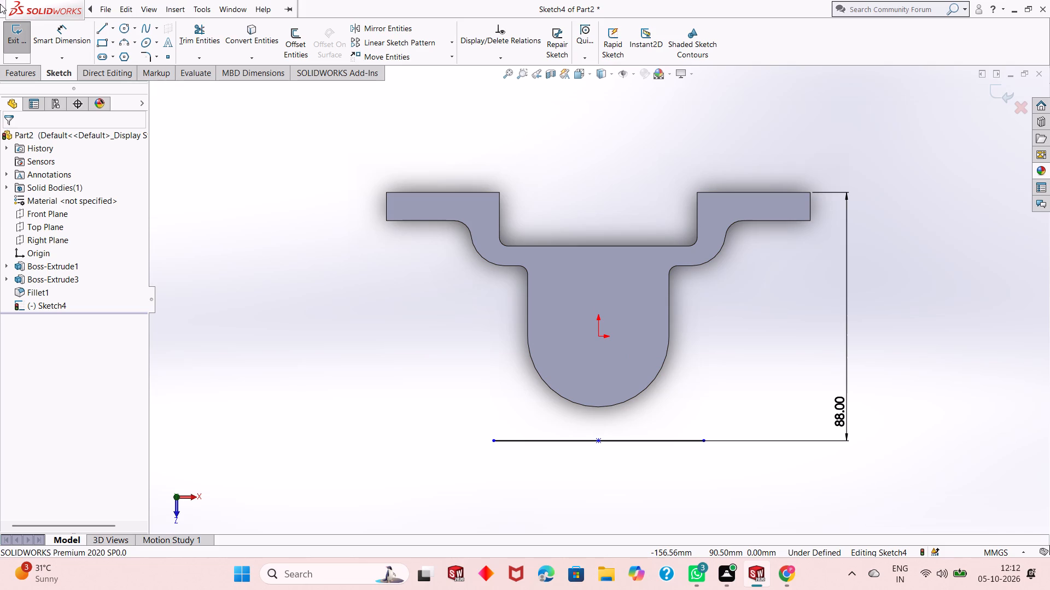
Check the vertical distance from the origin to the horizontal line using a dimension preview.
left_click(65, 36)
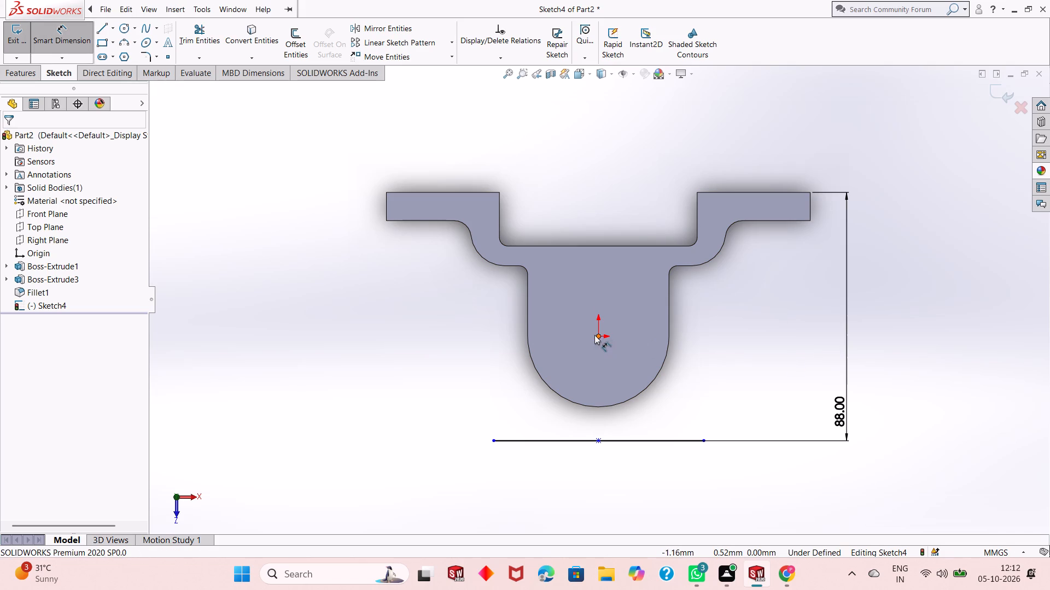
left_click(598, 335)
left_click(623, 441)
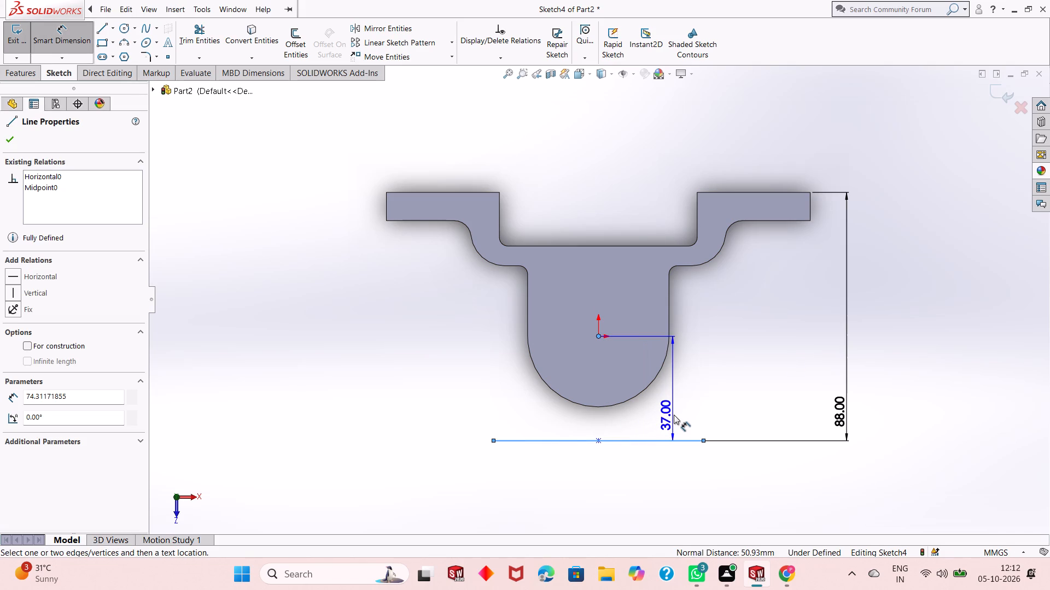
key("Escape")
key("Escape")
key("Escape")
key("Escape")
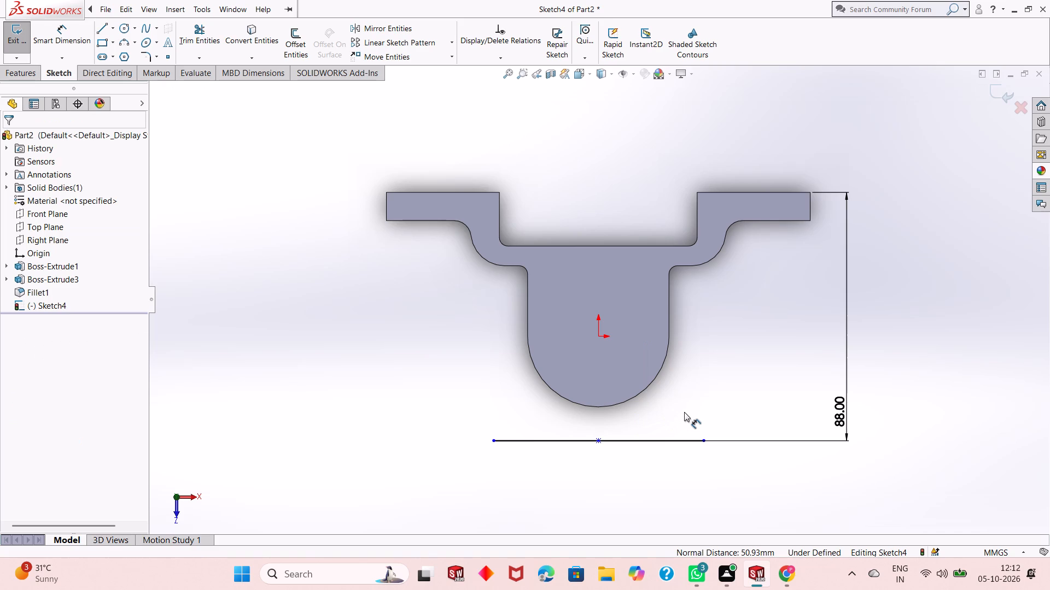
key("Escape")
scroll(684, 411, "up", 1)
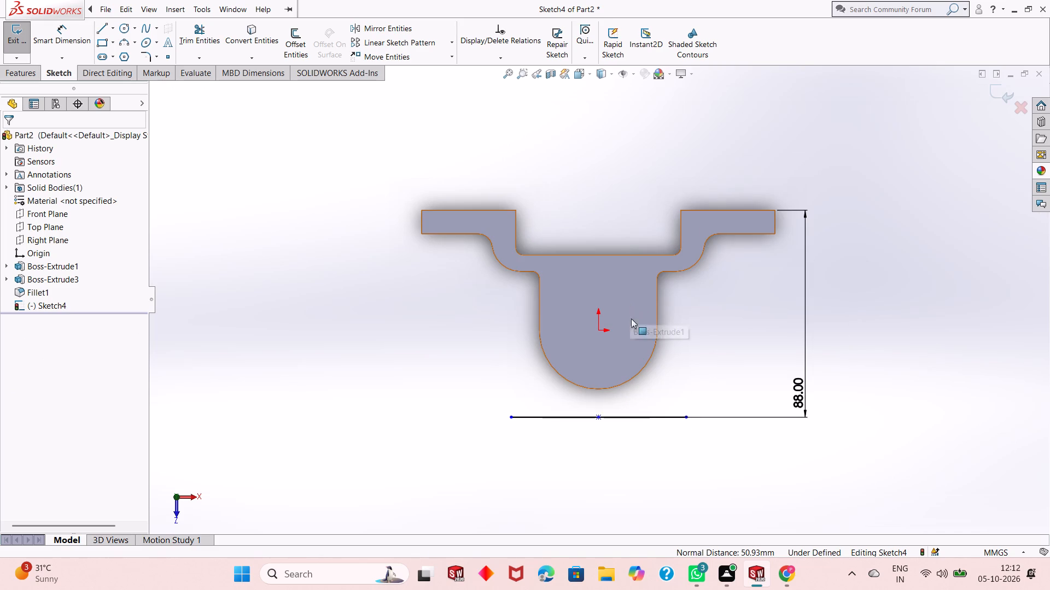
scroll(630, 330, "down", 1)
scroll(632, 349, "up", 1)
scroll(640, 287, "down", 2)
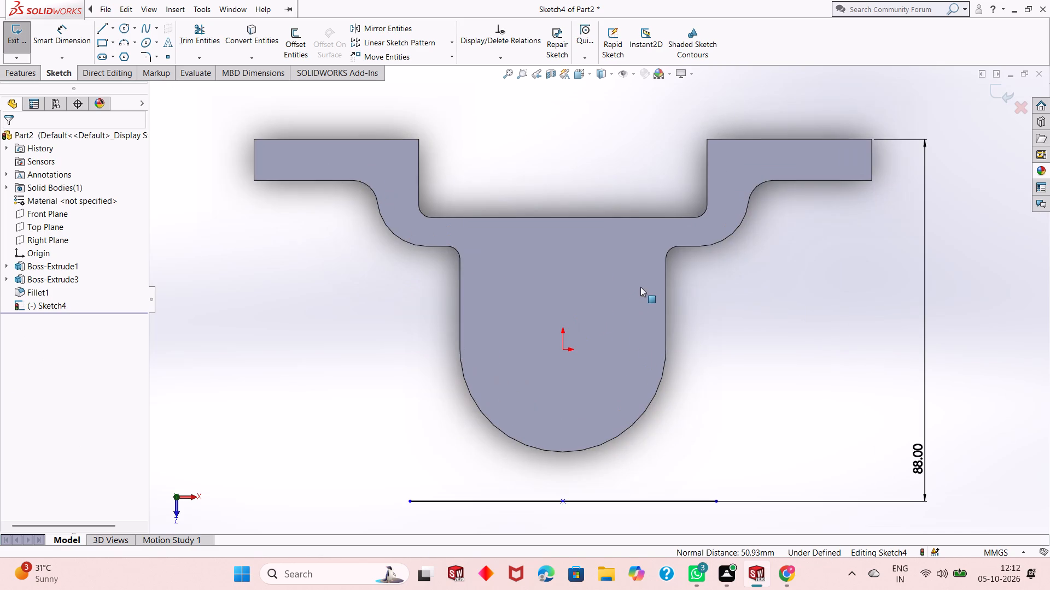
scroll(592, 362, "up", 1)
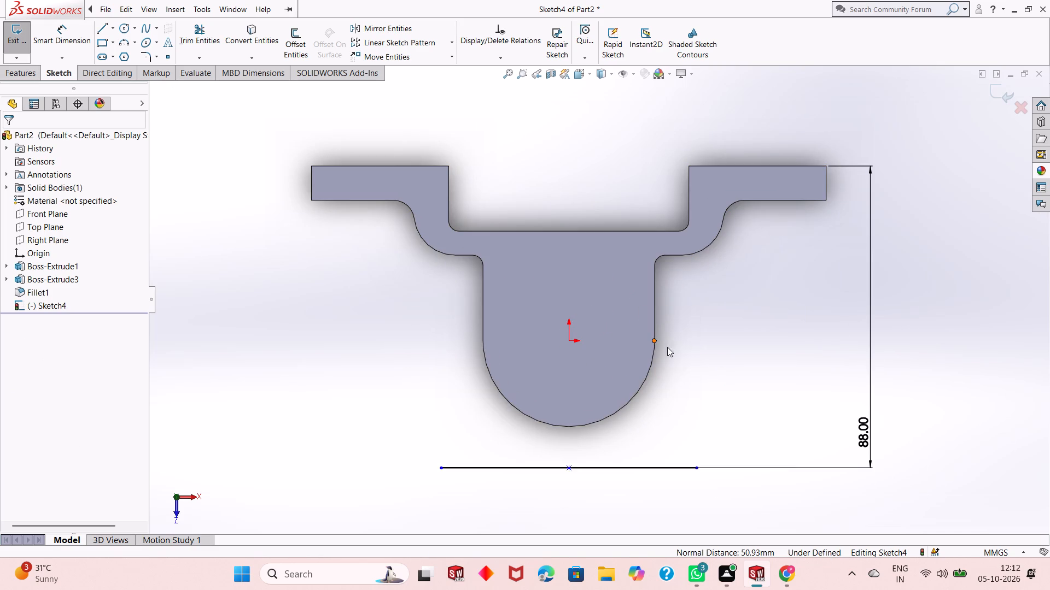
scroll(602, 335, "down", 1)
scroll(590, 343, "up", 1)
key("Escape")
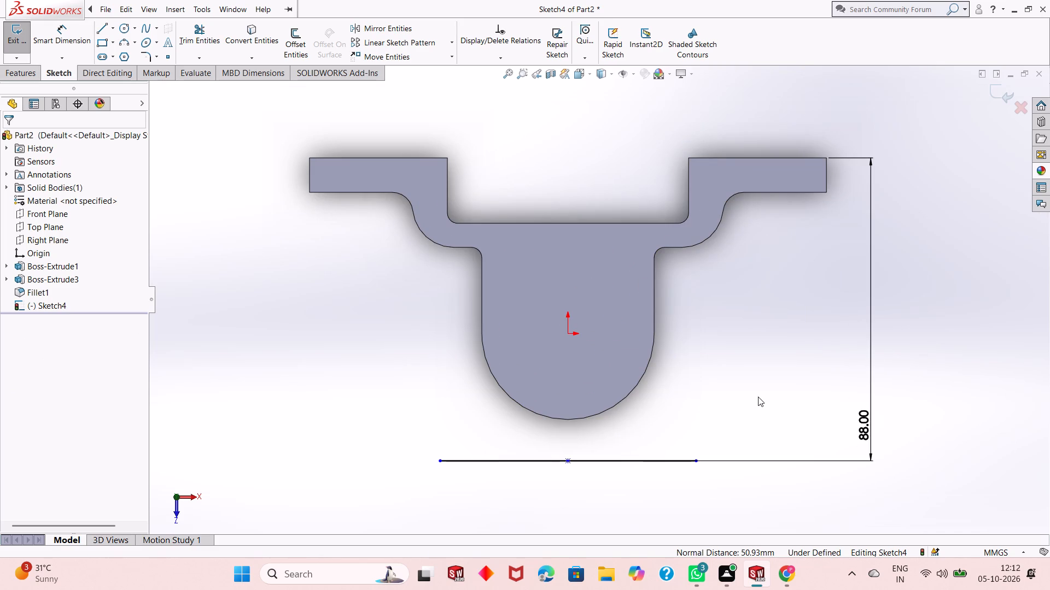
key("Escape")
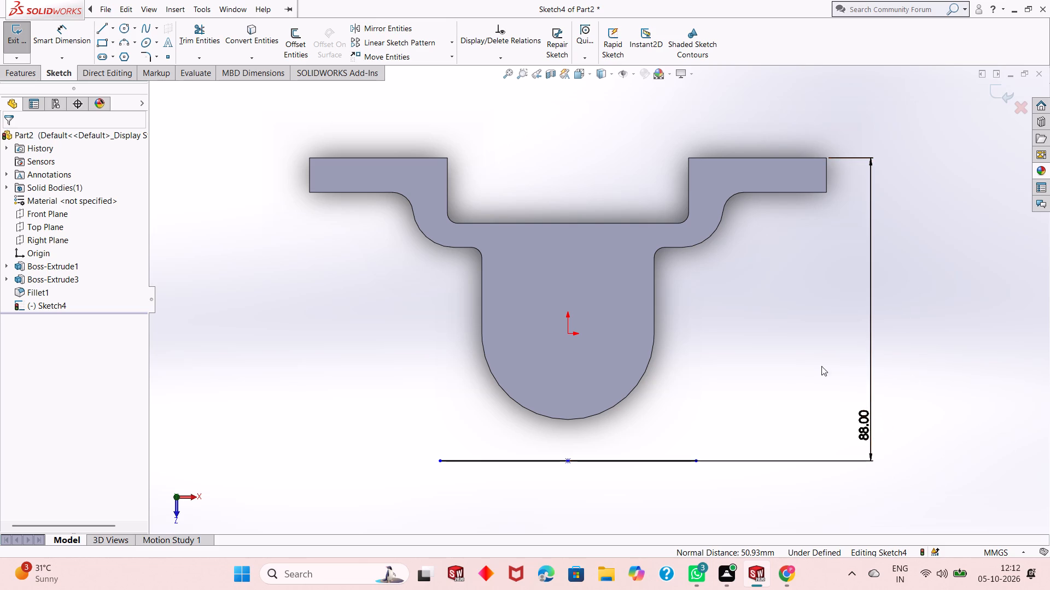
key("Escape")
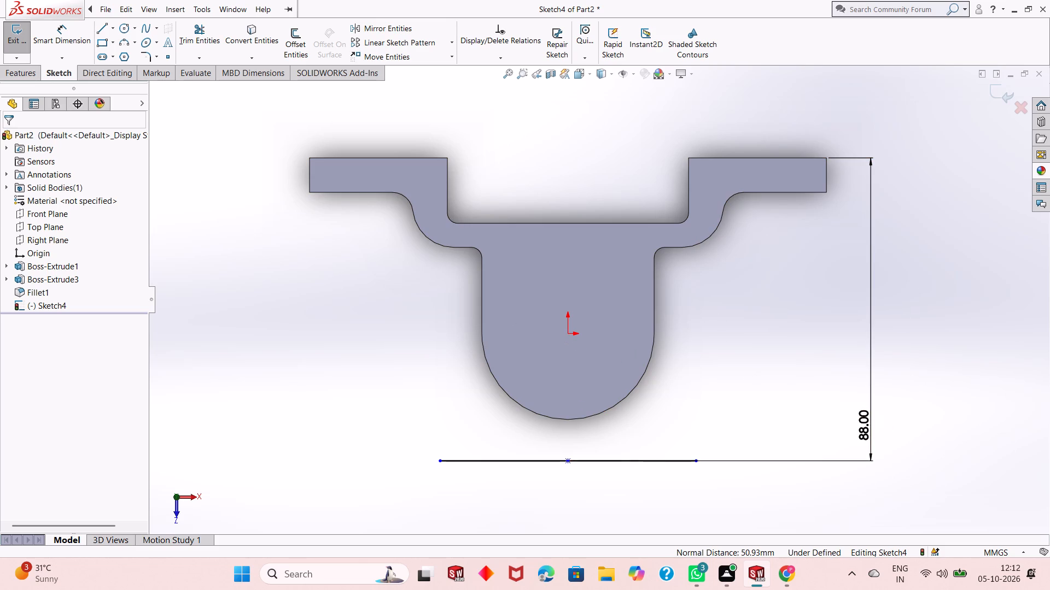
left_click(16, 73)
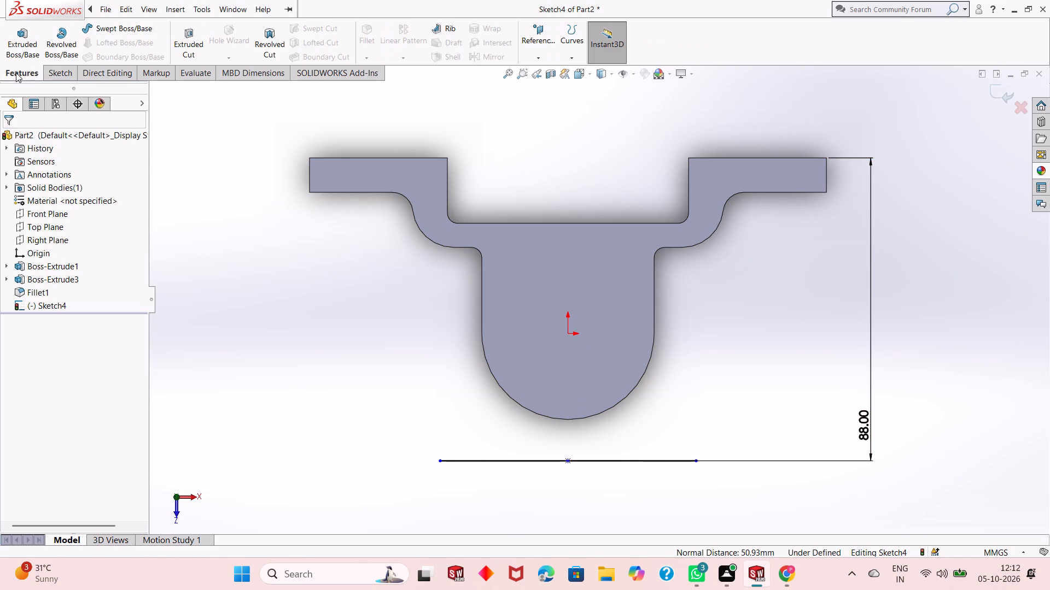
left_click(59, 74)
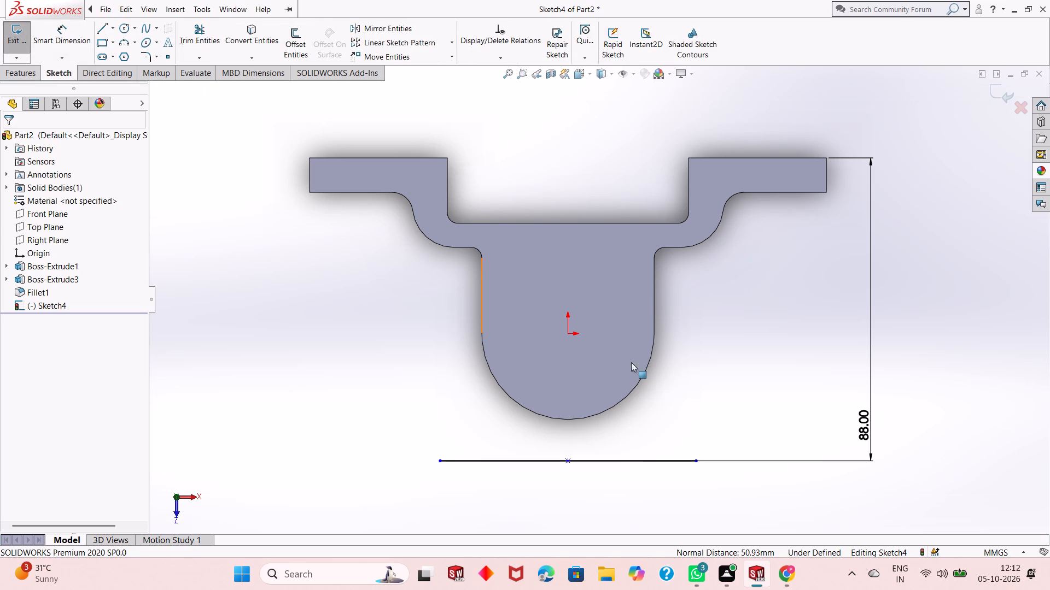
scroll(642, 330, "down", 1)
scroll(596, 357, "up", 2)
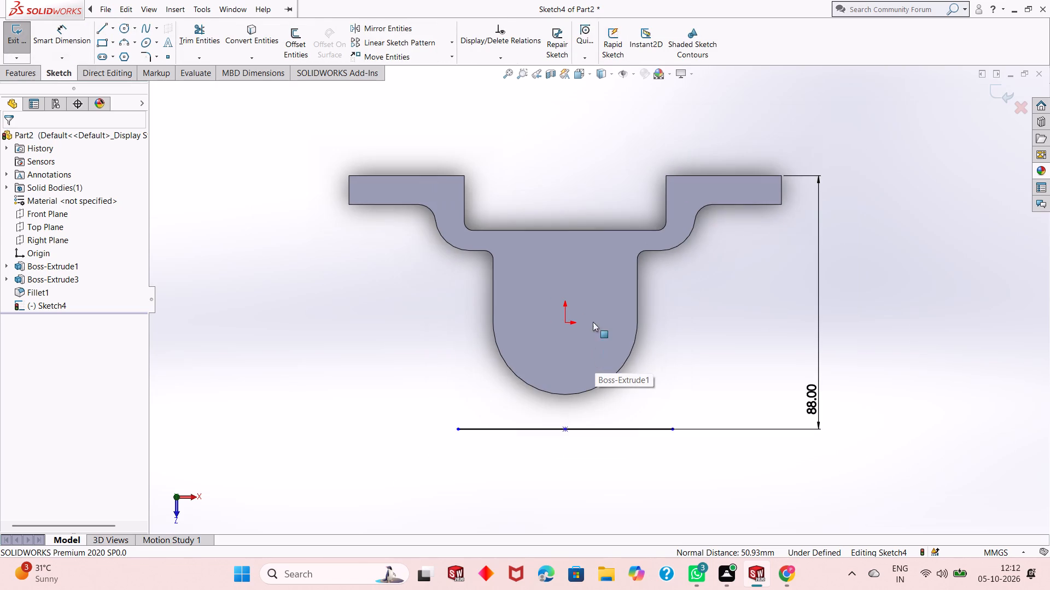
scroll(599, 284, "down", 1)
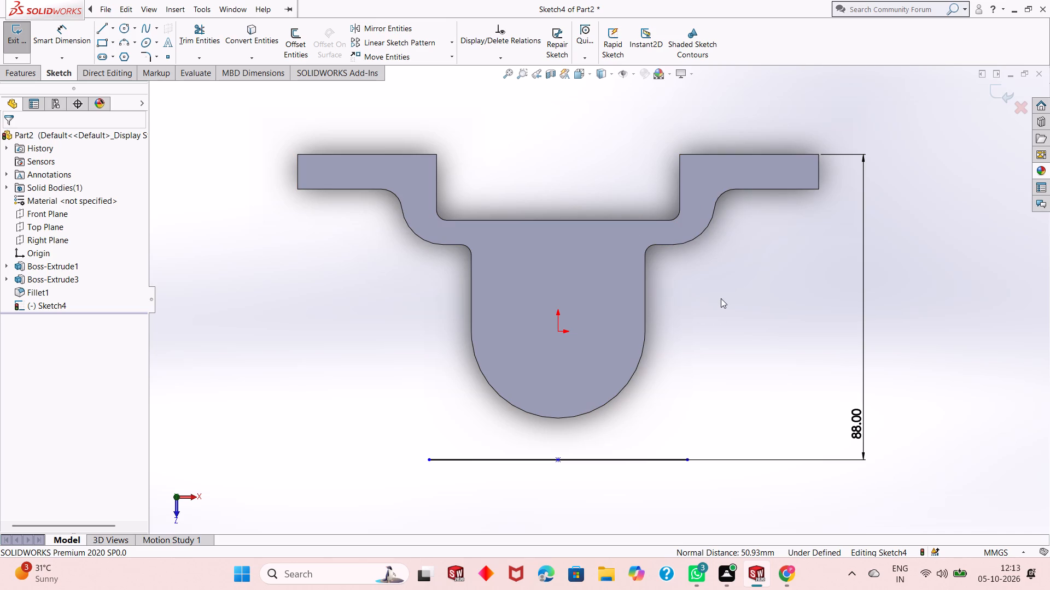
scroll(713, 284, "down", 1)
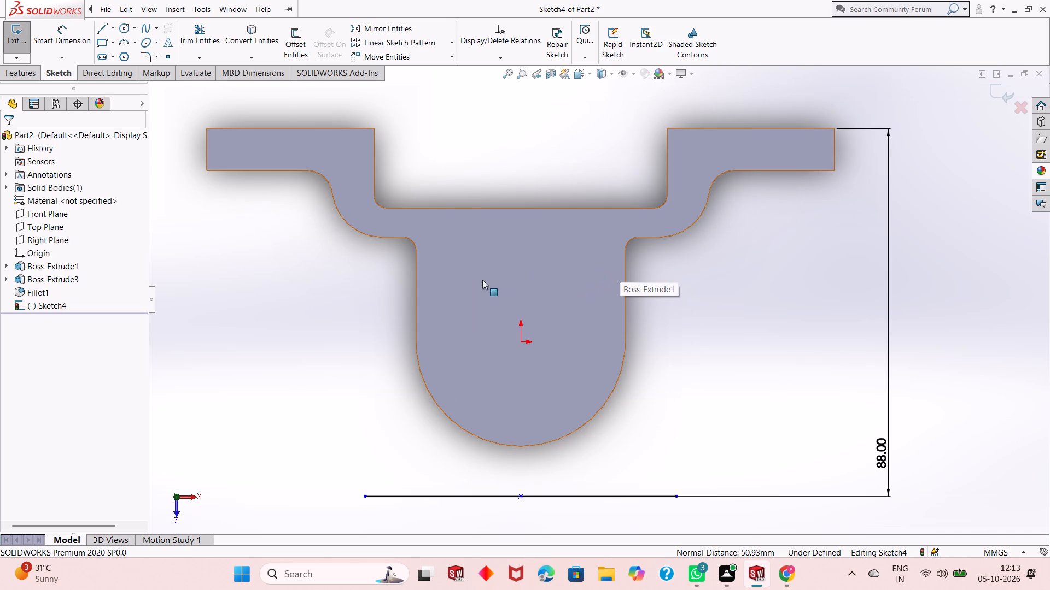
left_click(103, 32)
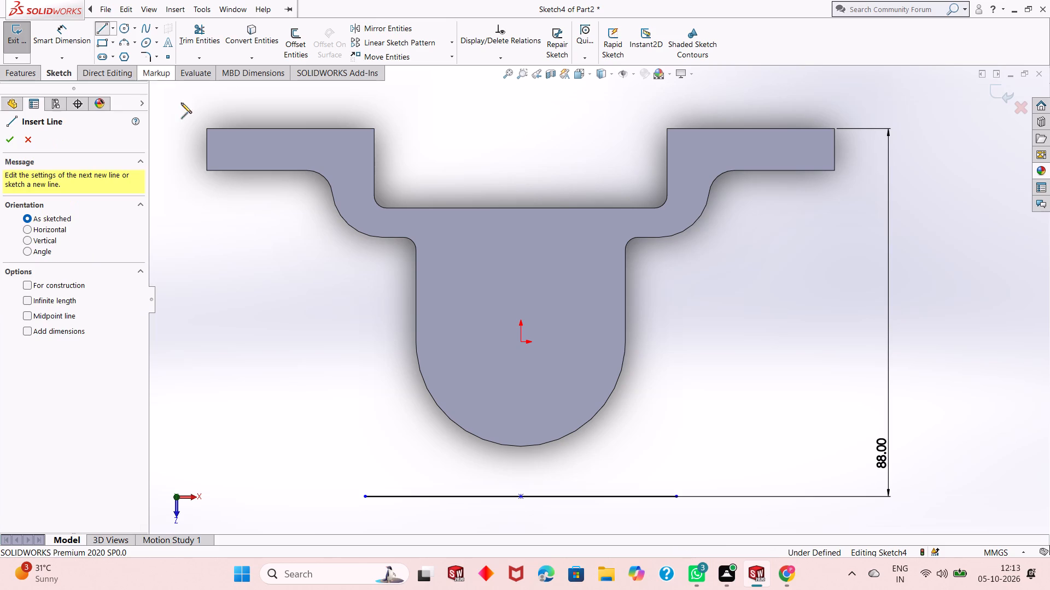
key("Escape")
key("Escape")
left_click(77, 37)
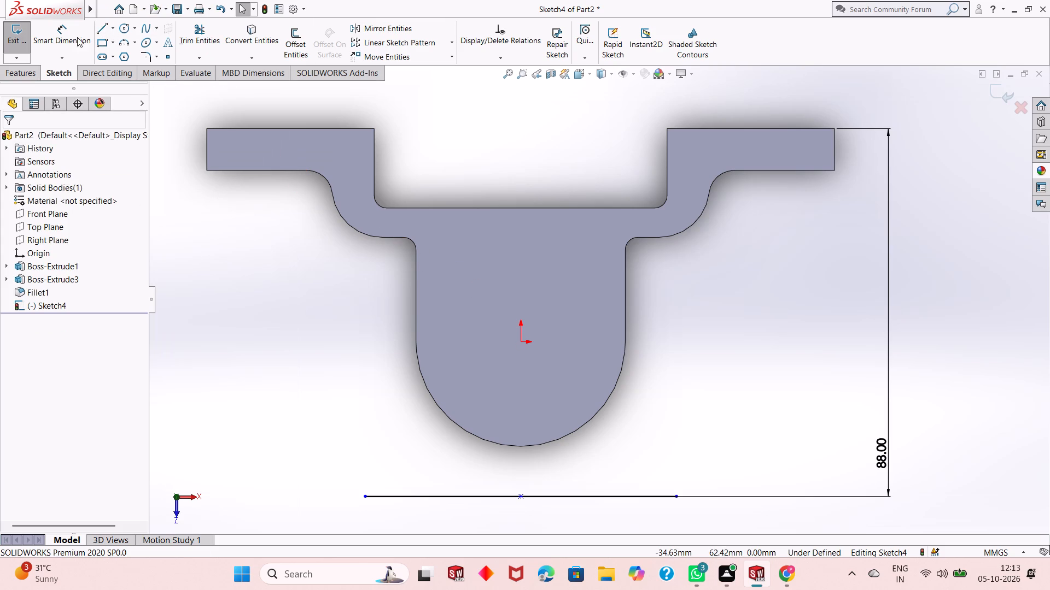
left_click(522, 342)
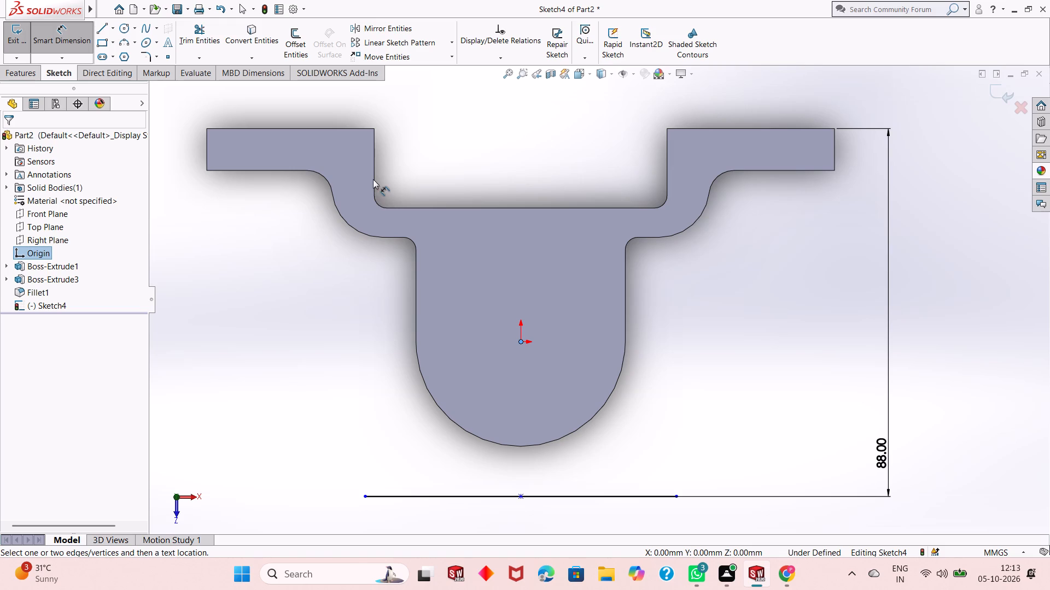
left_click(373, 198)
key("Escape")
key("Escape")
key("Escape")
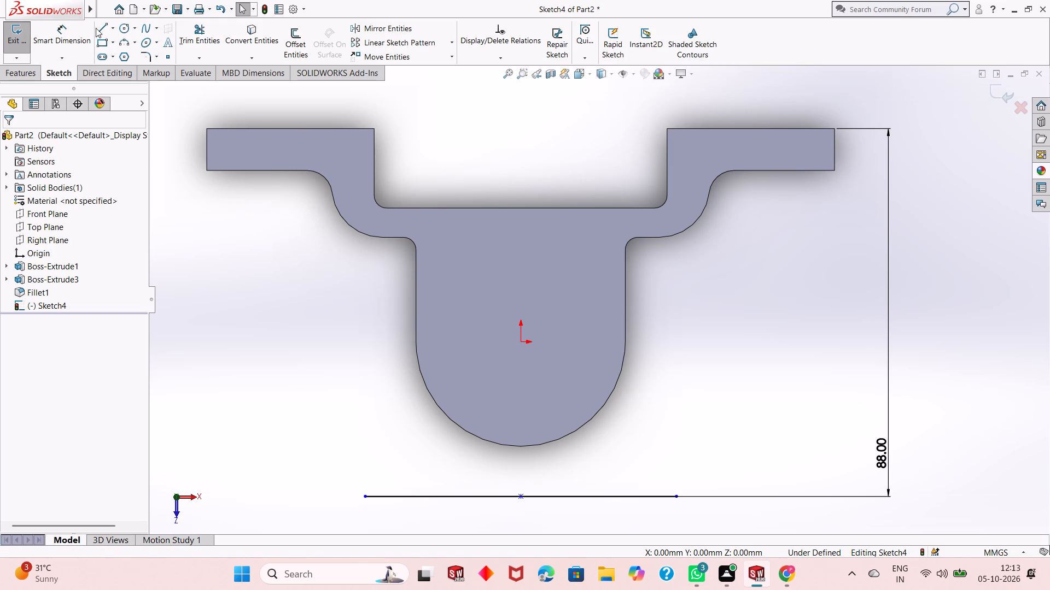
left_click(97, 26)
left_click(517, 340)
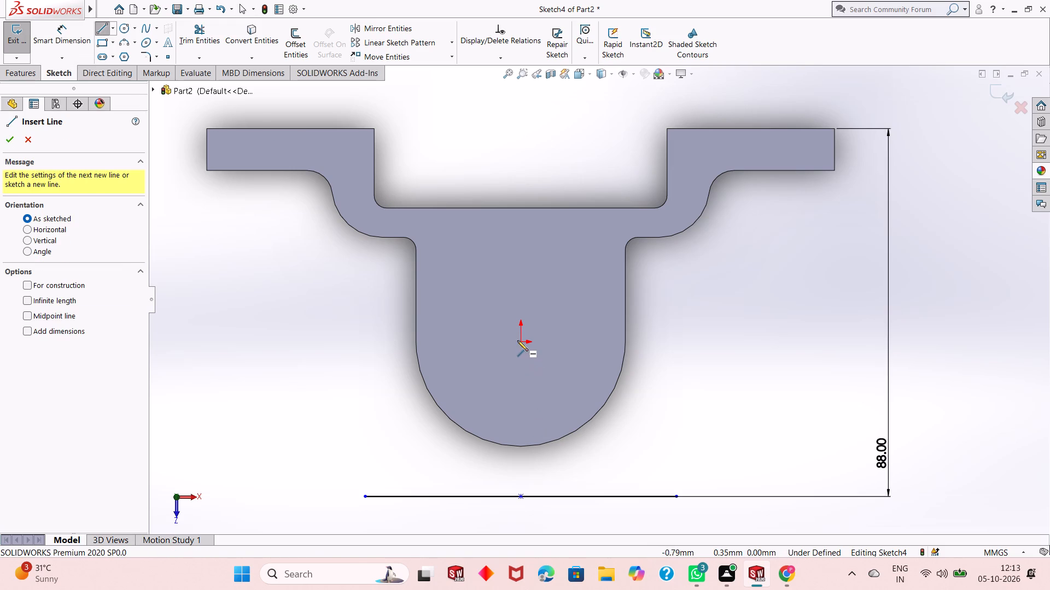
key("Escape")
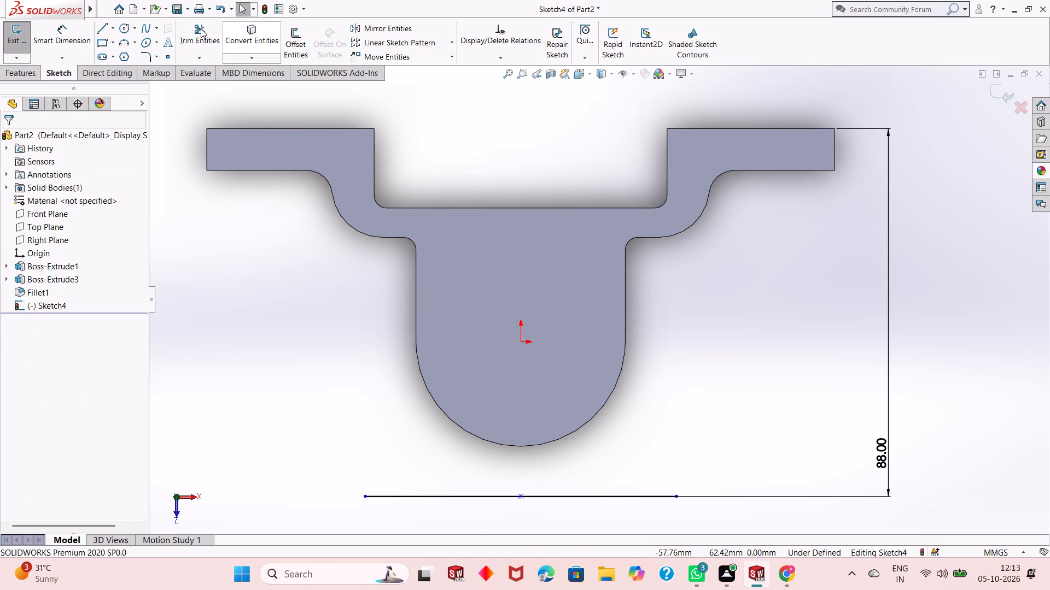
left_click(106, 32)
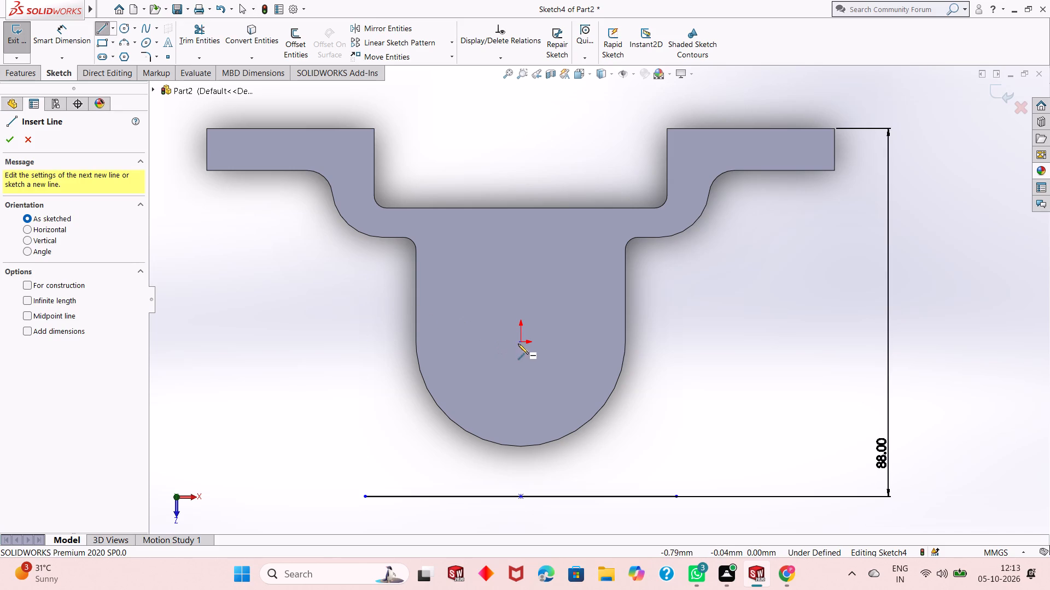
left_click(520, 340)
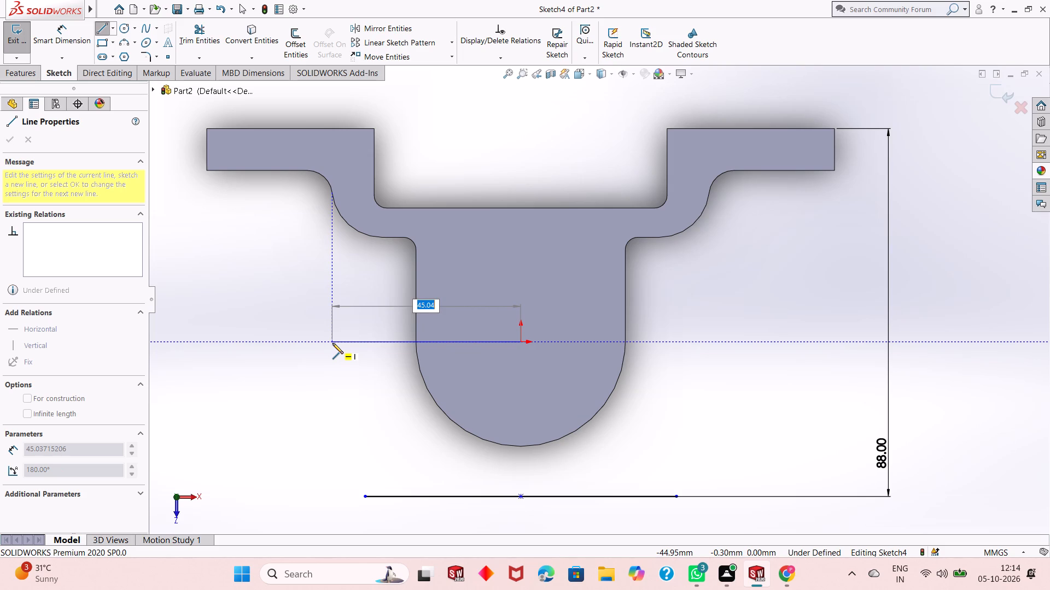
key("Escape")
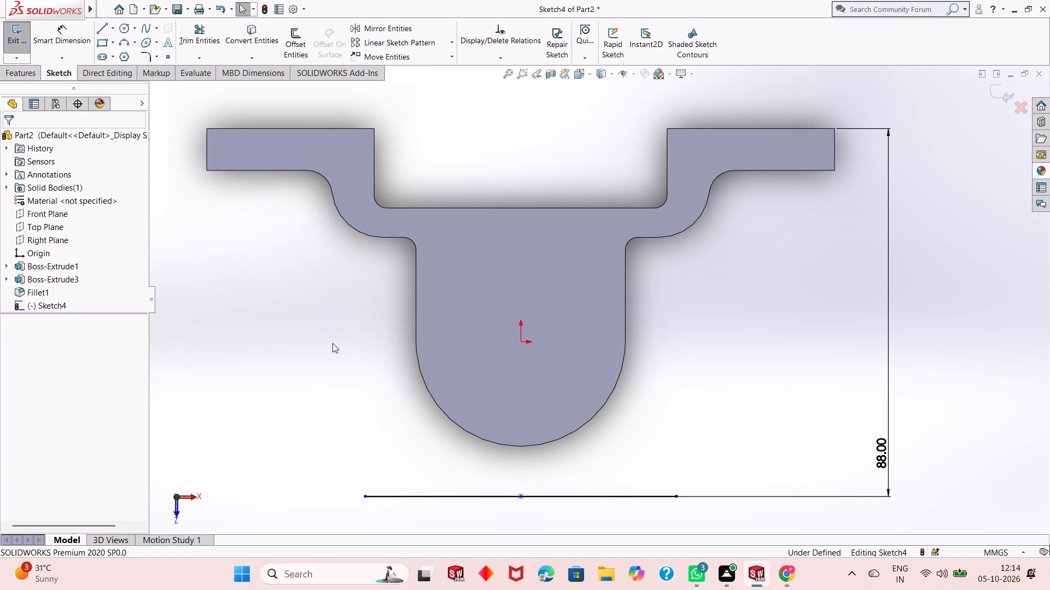
Examine the flanged body and the horizontal sketch line from several angles, and return to the view normal to the sketch.
scroll(408, 205, "down", 1)
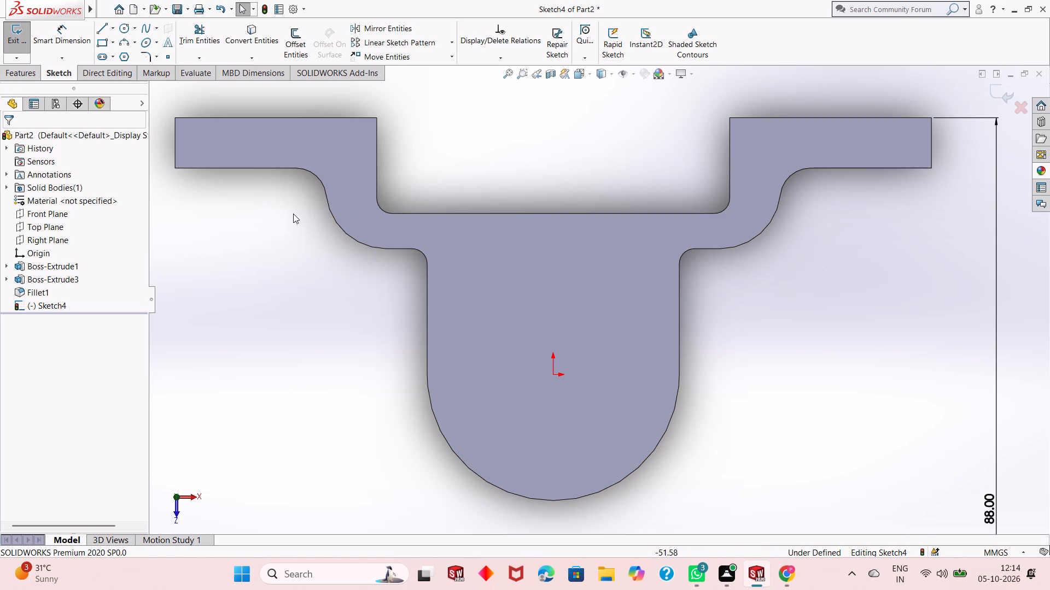
scroll(400, 311, "up", 1)
middle_click_drag(427, 310, 441, 212)
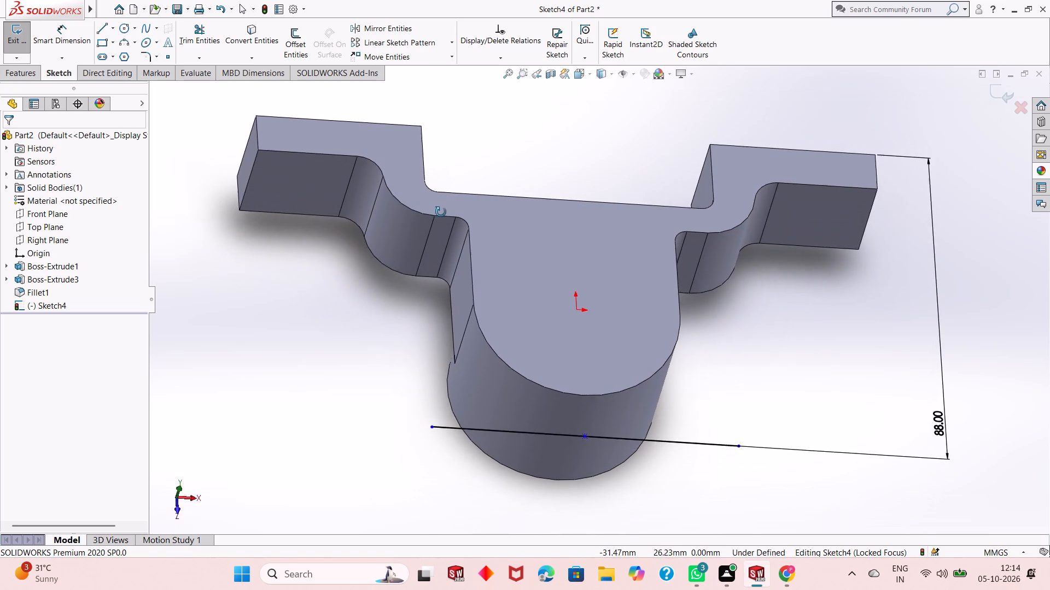
middle_click_drag(441, 212, 459, 136)
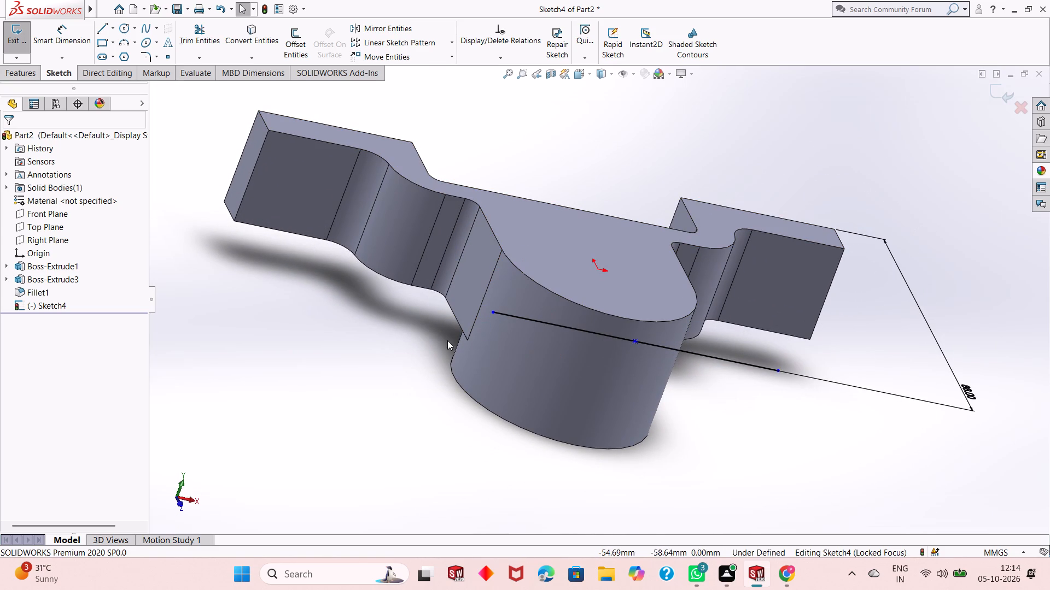
middle_click_drag(418, 377, 342, 303)
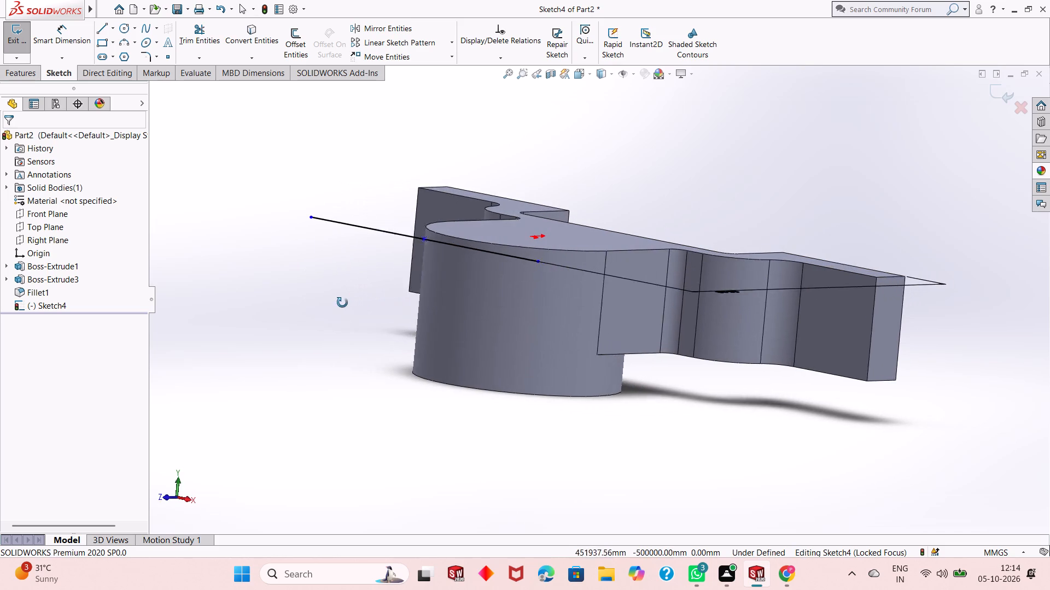
middle_click_drag(342, 303, 341, 305)
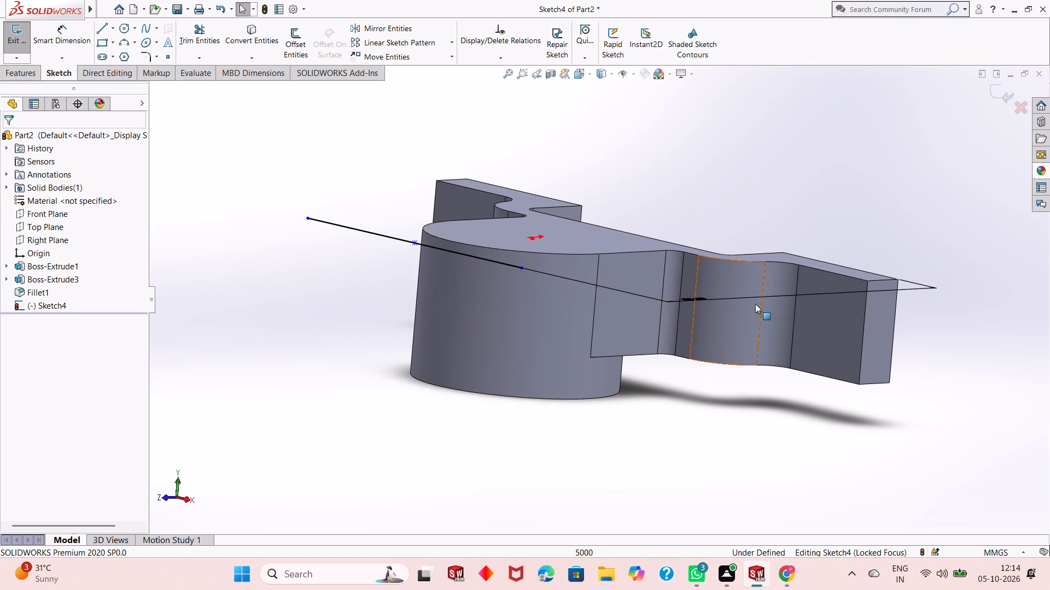
scroll(751, 306, "down", 1)
middle_click_drag(646, 413, 653, 422)
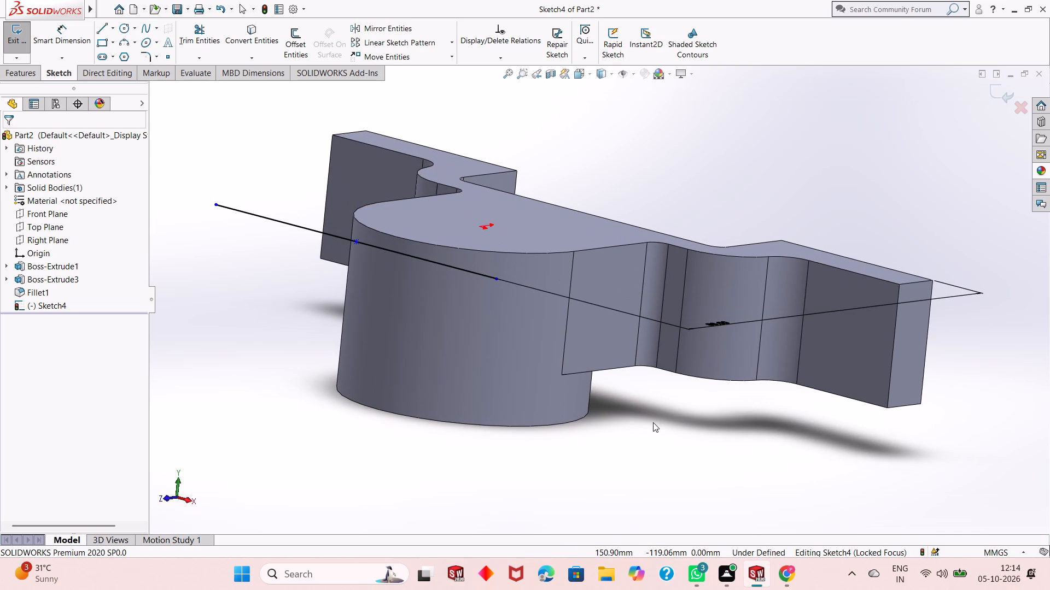
scroll(682, 427, "up", 1)
middle_click_drag(604, 323, 626, 403)
scroll(626, 404, "up", 1)
middle_click_drag(523, 296, 526, 368)
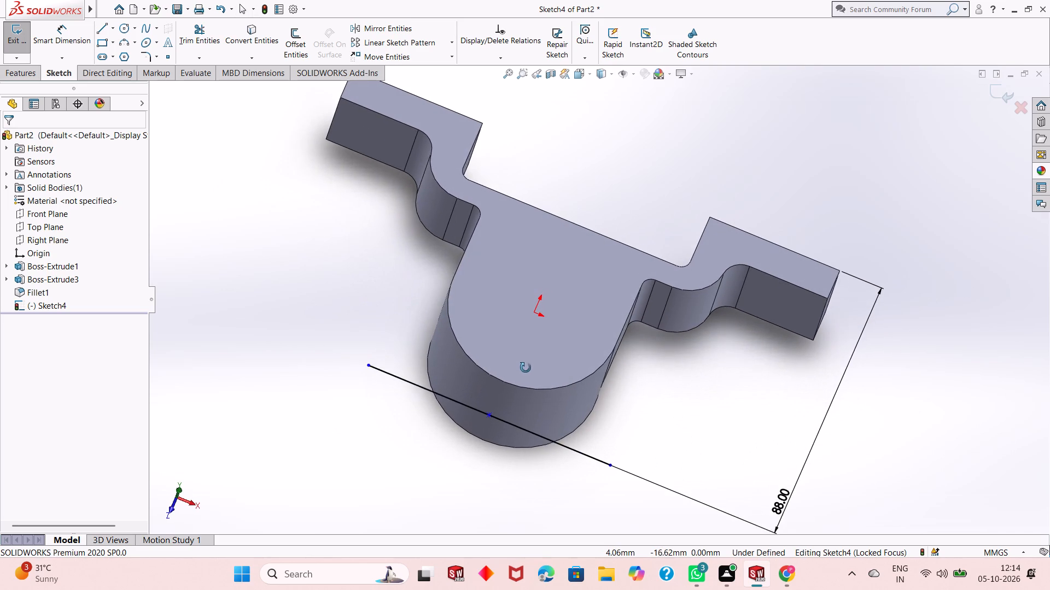
middle_click_drag(526, 368, 524, 369)
key("ctrl+8")
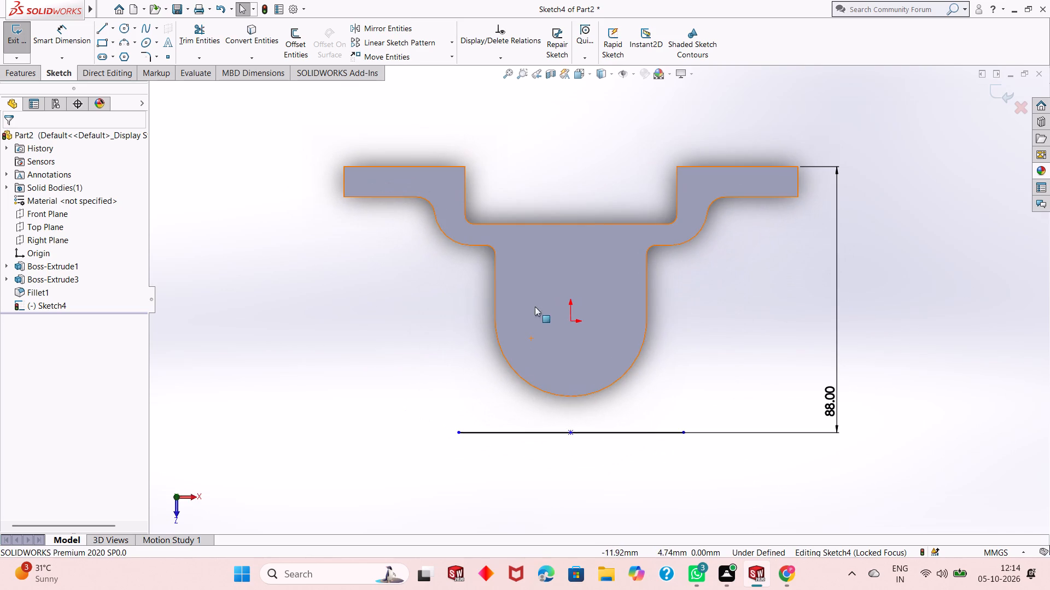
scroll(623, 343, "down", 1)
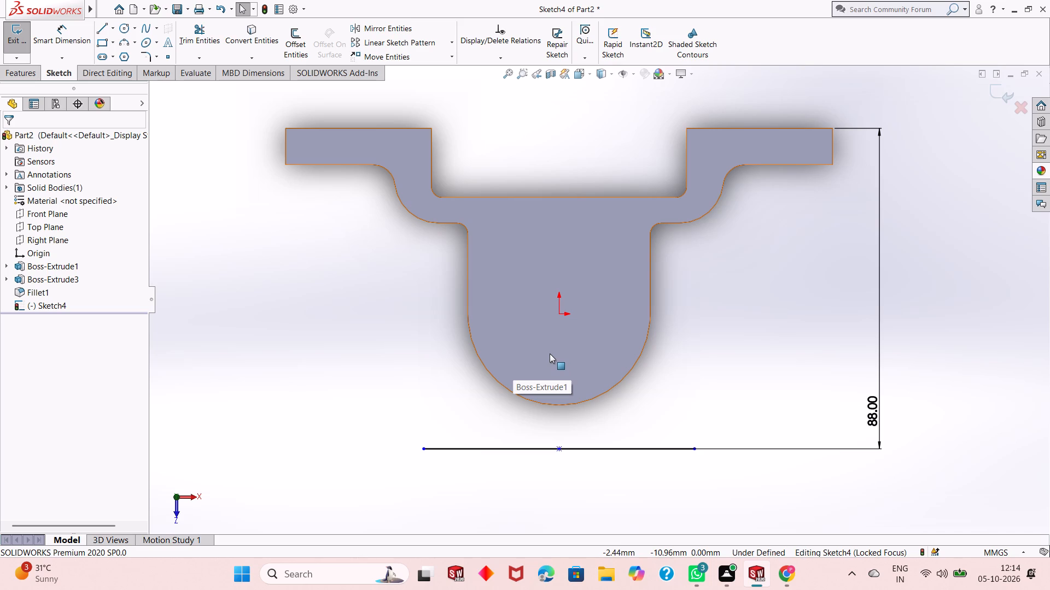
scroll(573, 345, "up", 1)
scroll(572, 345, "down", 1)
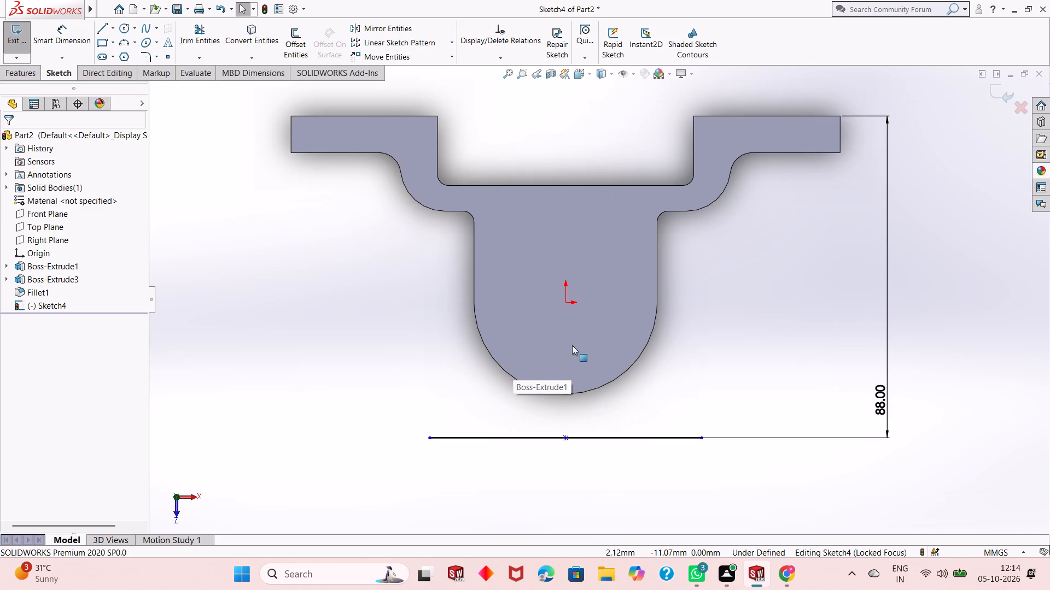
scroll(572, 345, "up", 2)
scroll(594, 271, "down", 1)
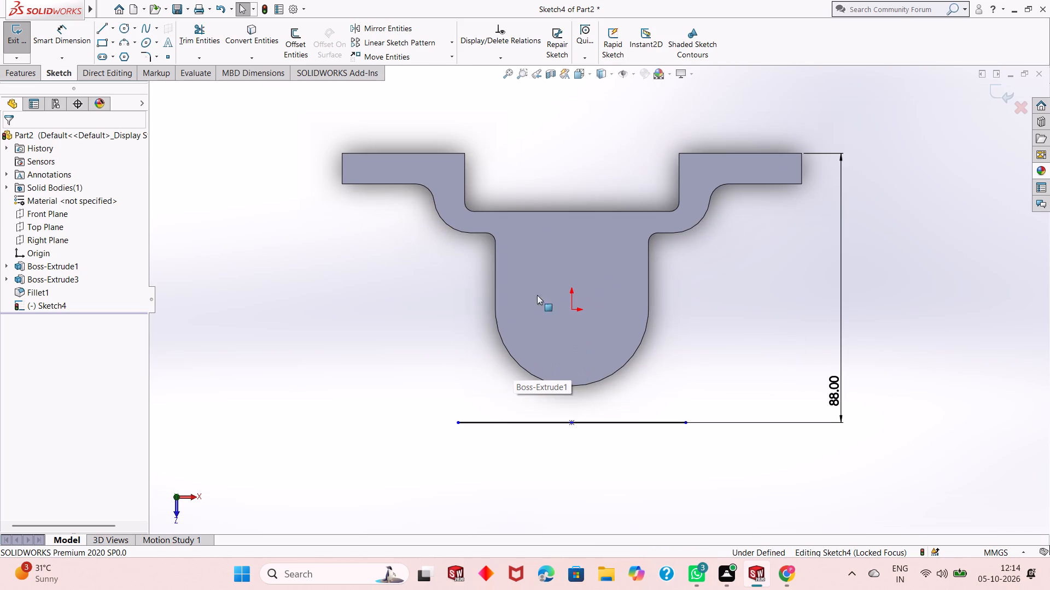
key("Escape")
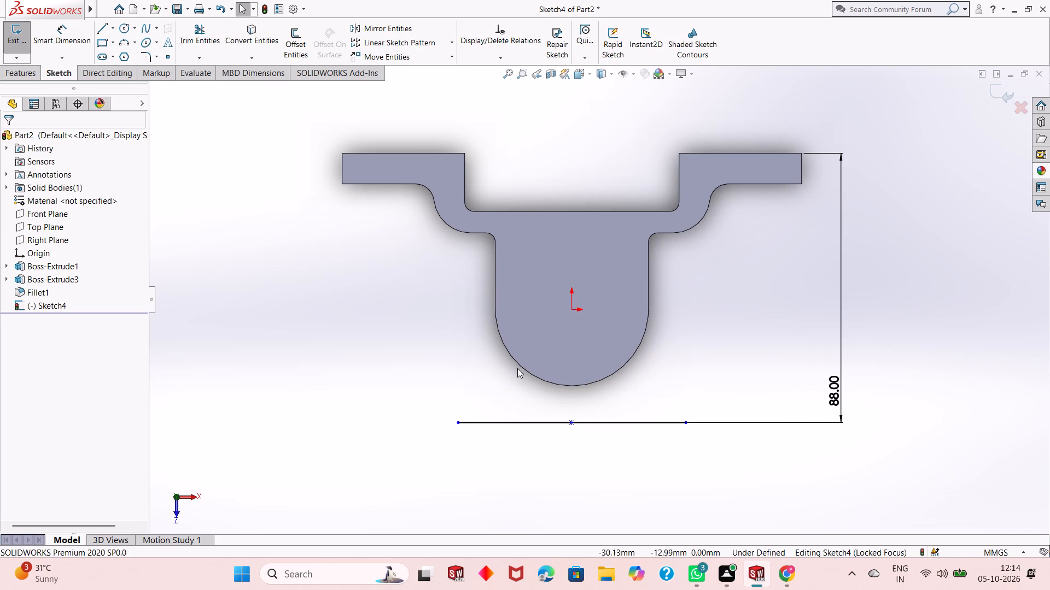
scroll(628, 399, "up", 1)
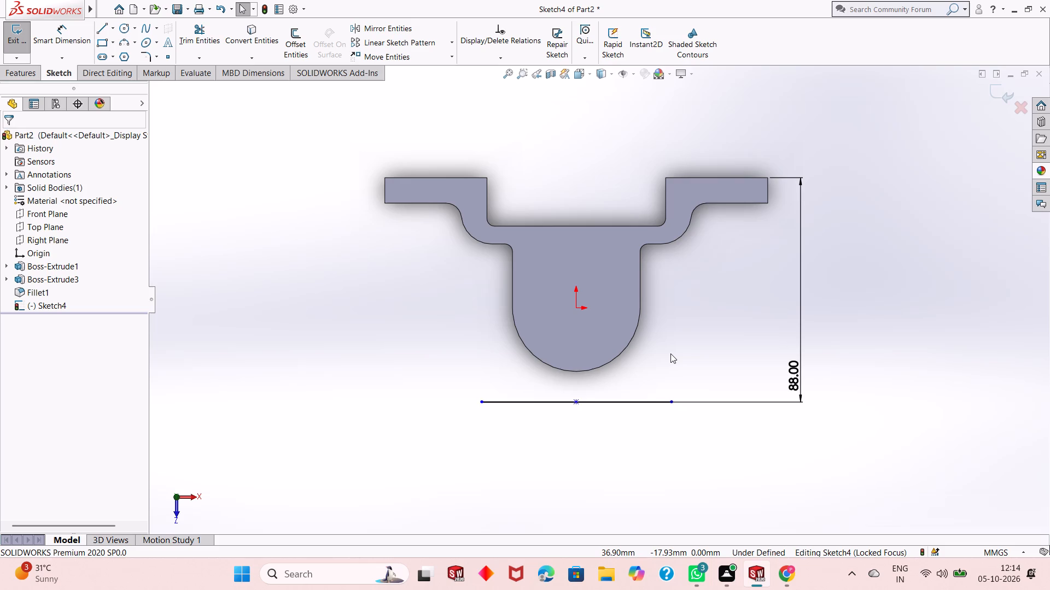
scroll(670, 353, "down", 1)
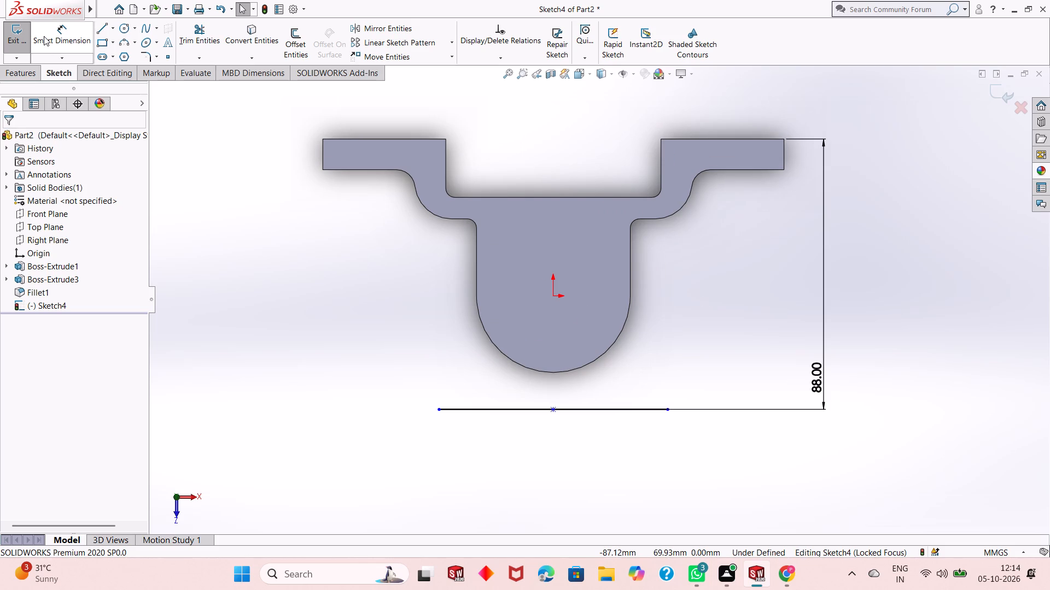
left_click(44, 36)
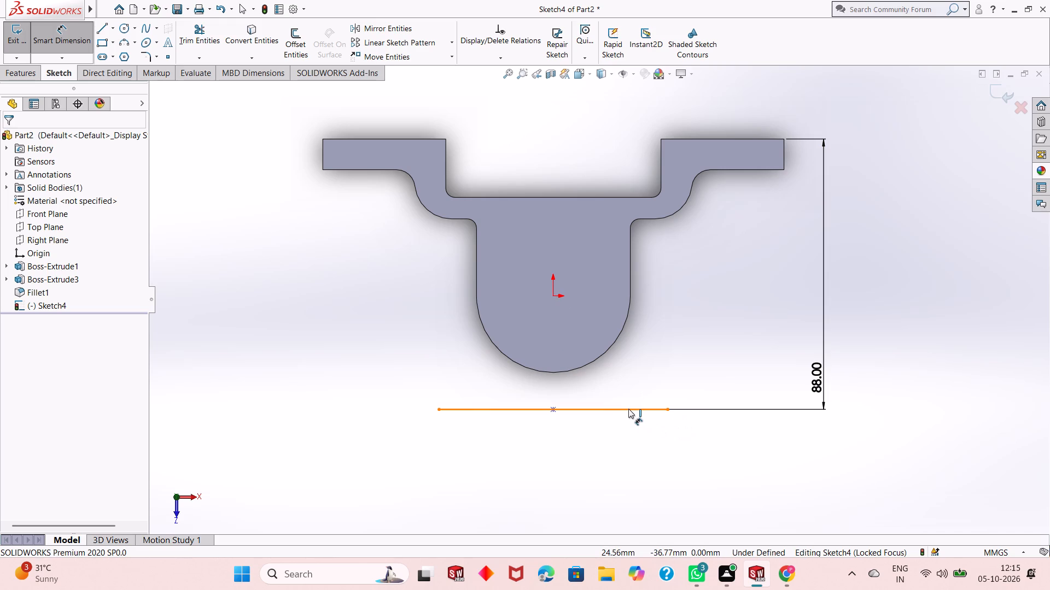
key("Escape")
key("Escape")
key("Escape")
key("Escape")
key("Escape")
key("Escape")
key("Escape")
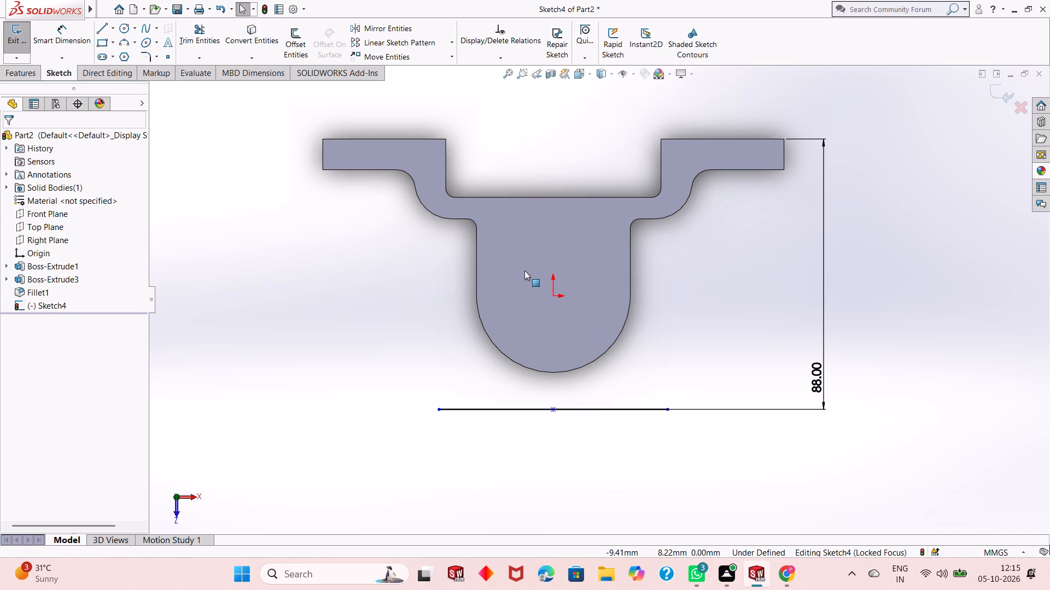
Dimension the horizontal distance from the origin to the left end of the lower horizontal line as 45 mm.
left_click(62, 35)
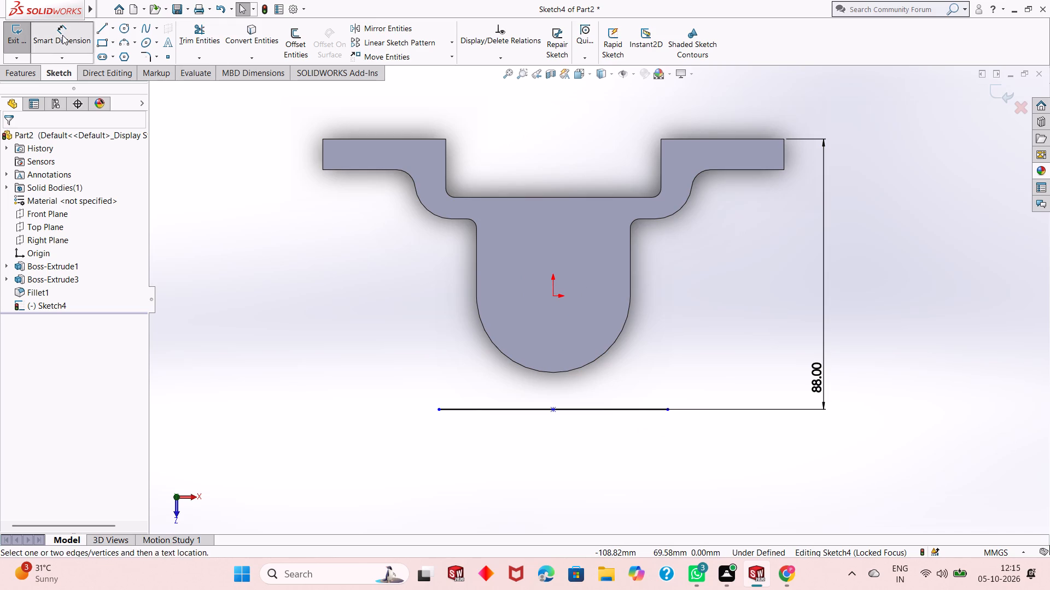
left_click(556, 295)
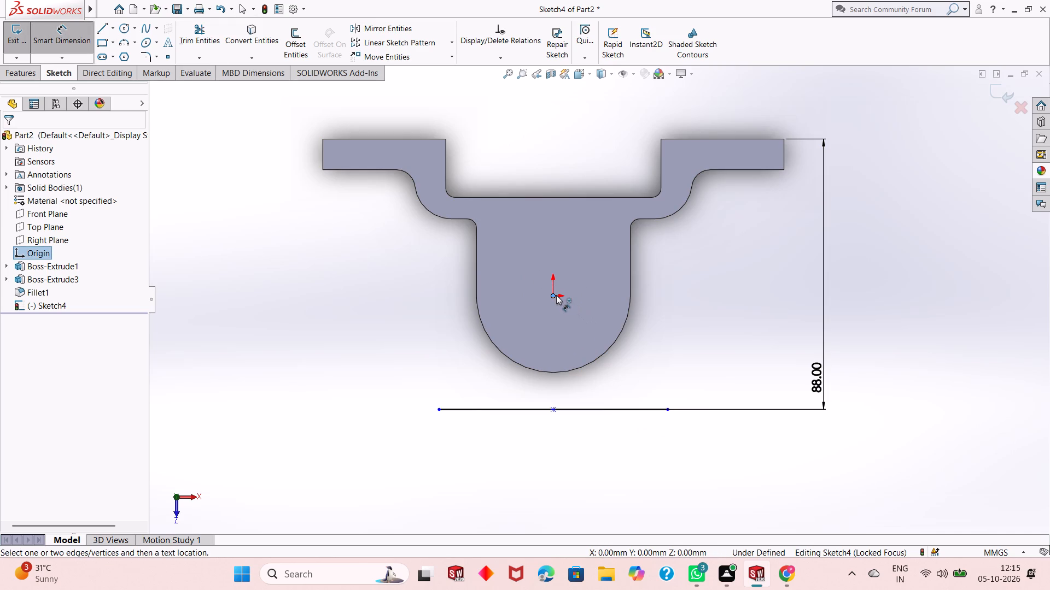
left_click(438, 406)
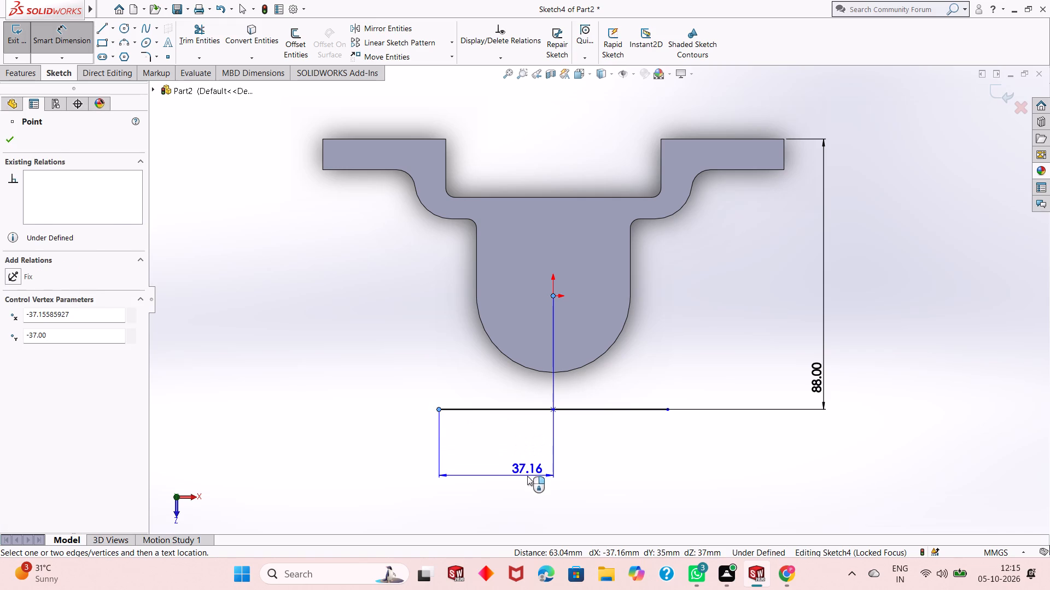
left_click(527, 476)
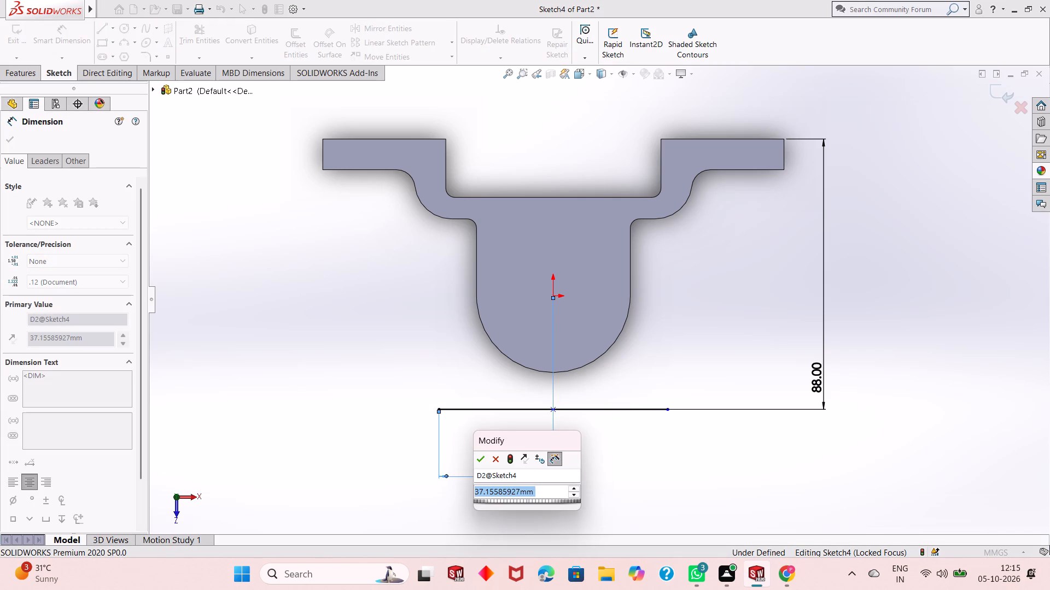
type("45")
key("Return")
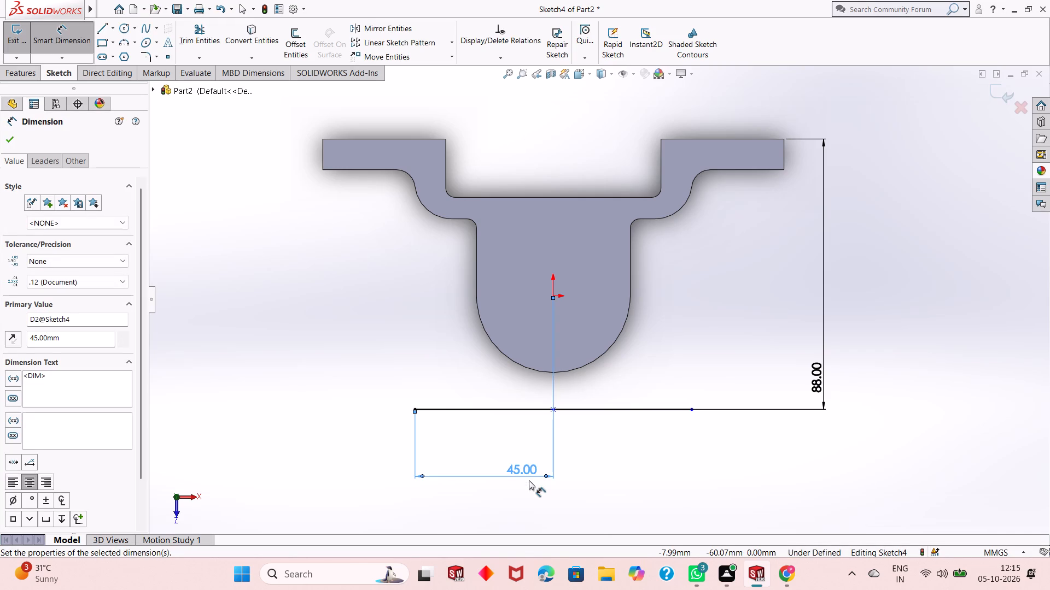
key("Escape")
key("Escape")
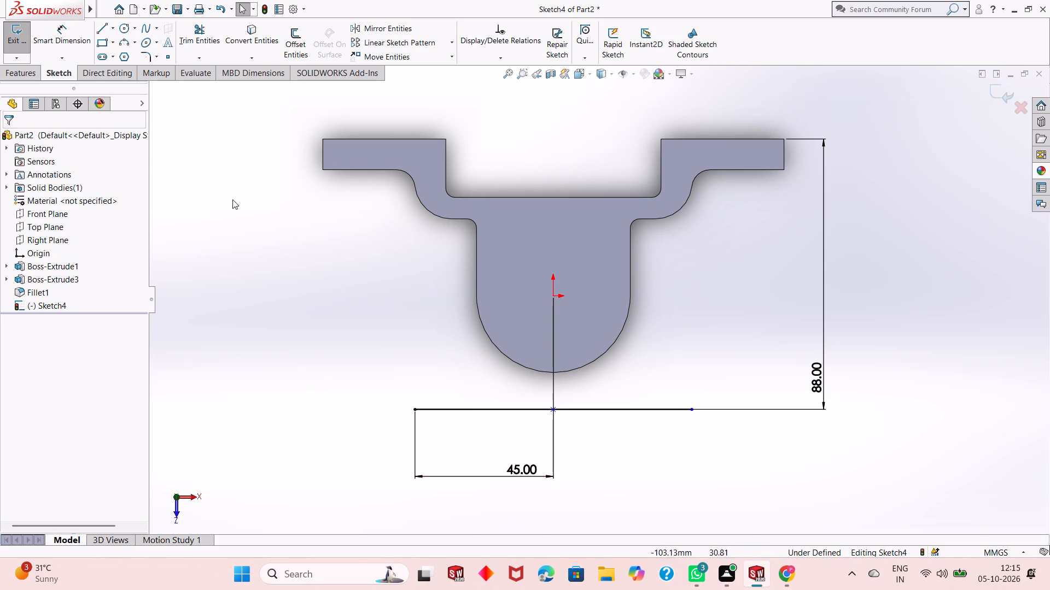
Dimension the full length of the lower horizontal line, accepting 90 mm.
left_click(72, 31)
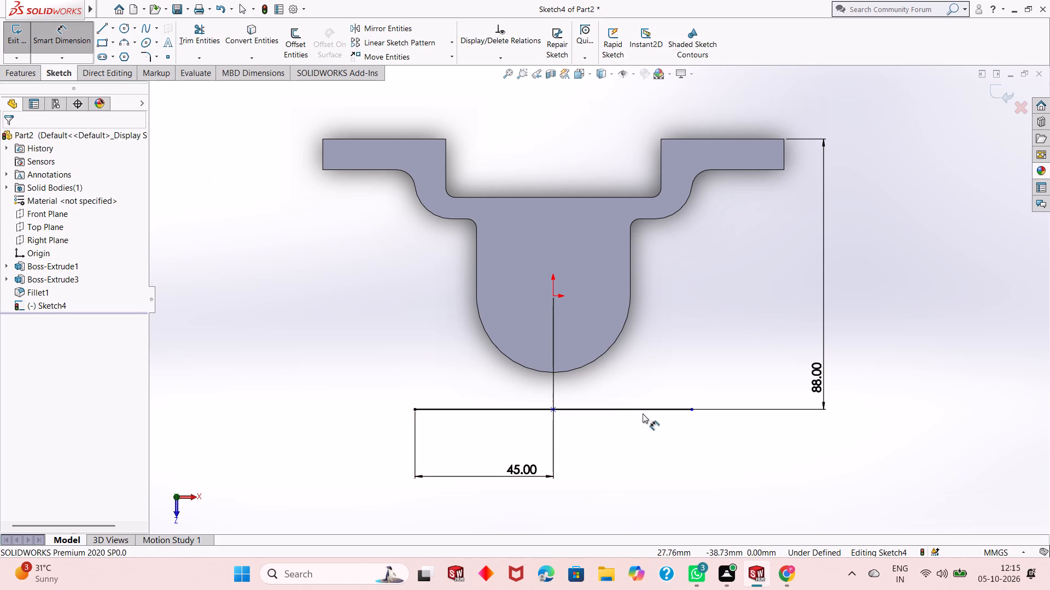
left_click(655, 410)
left_click(670, 511)
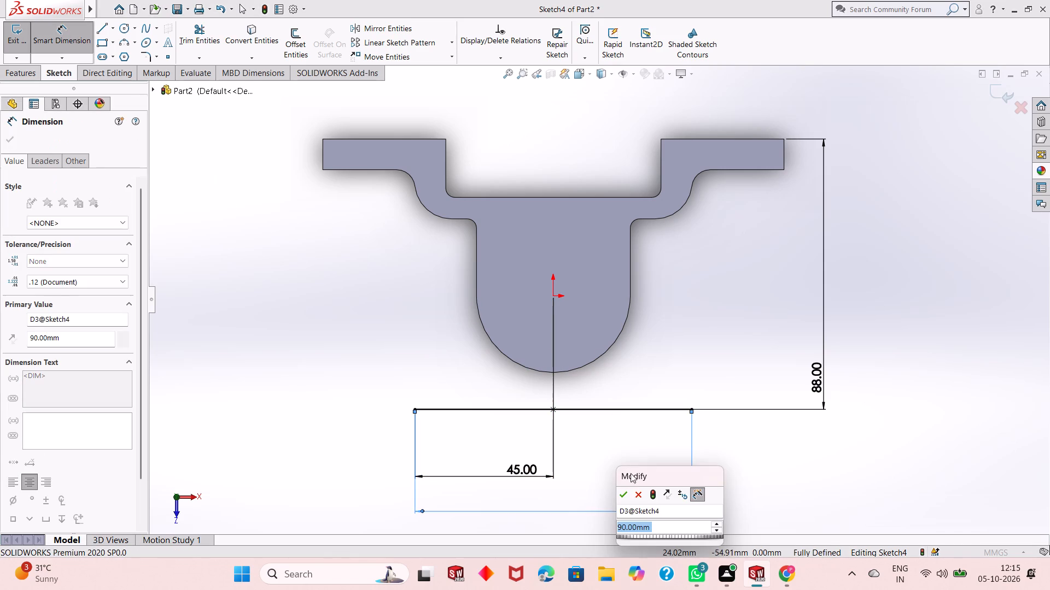
left_click(625, 495)
right_click(628, 456)
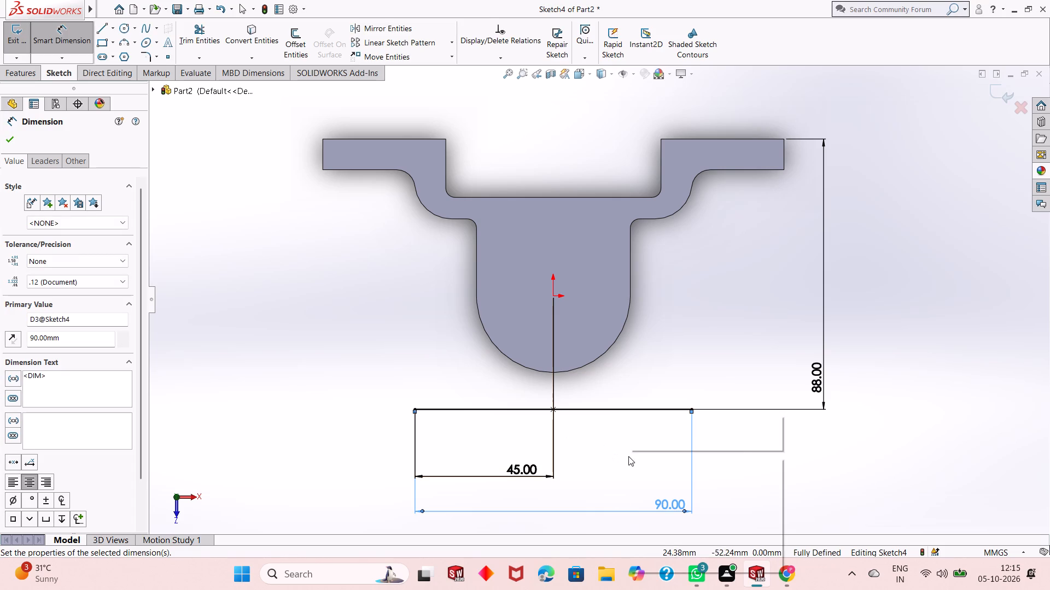
left_click(673, 494)
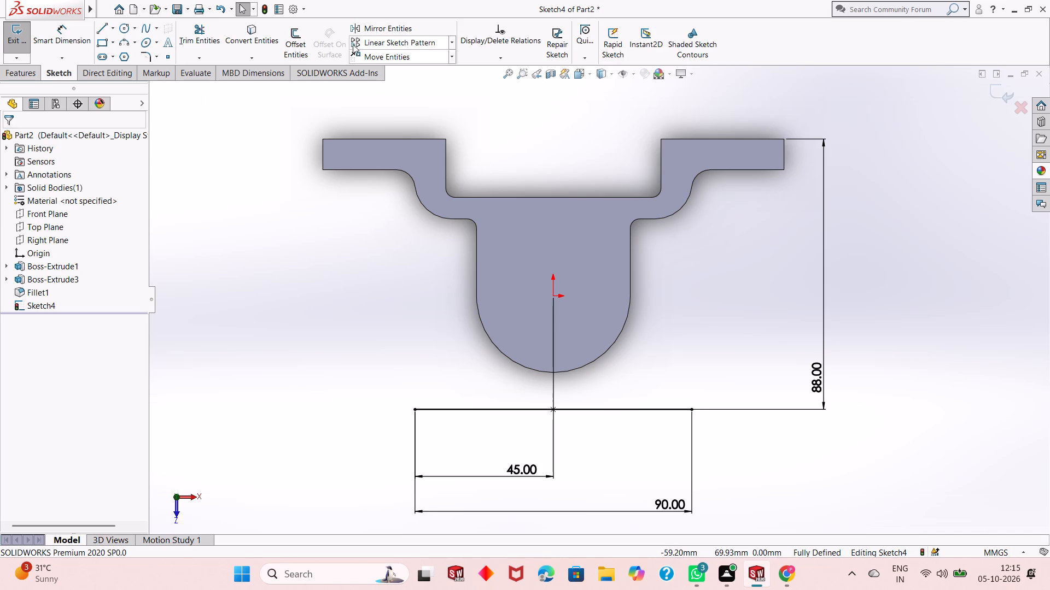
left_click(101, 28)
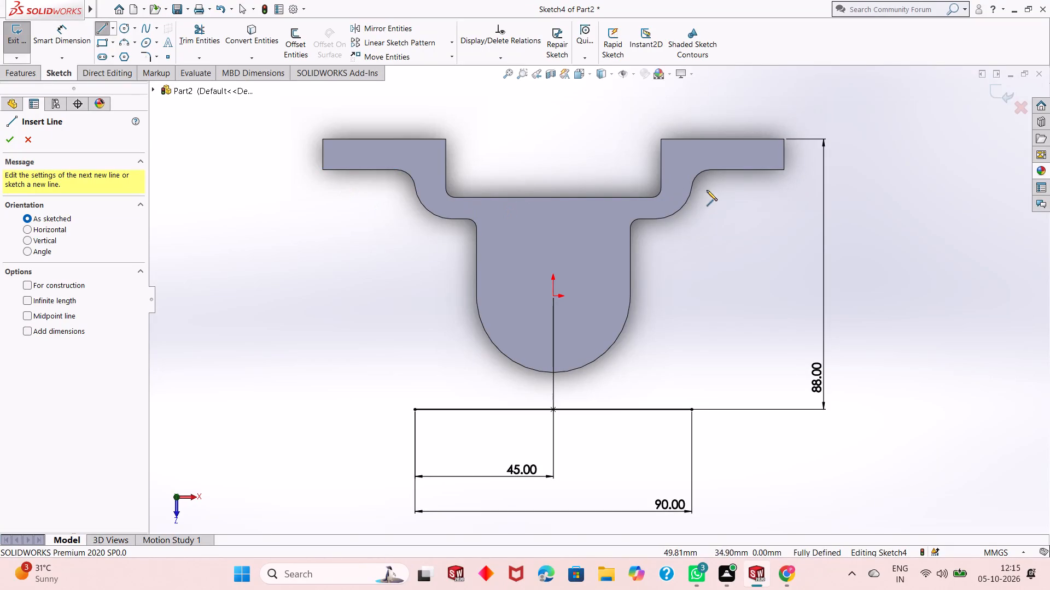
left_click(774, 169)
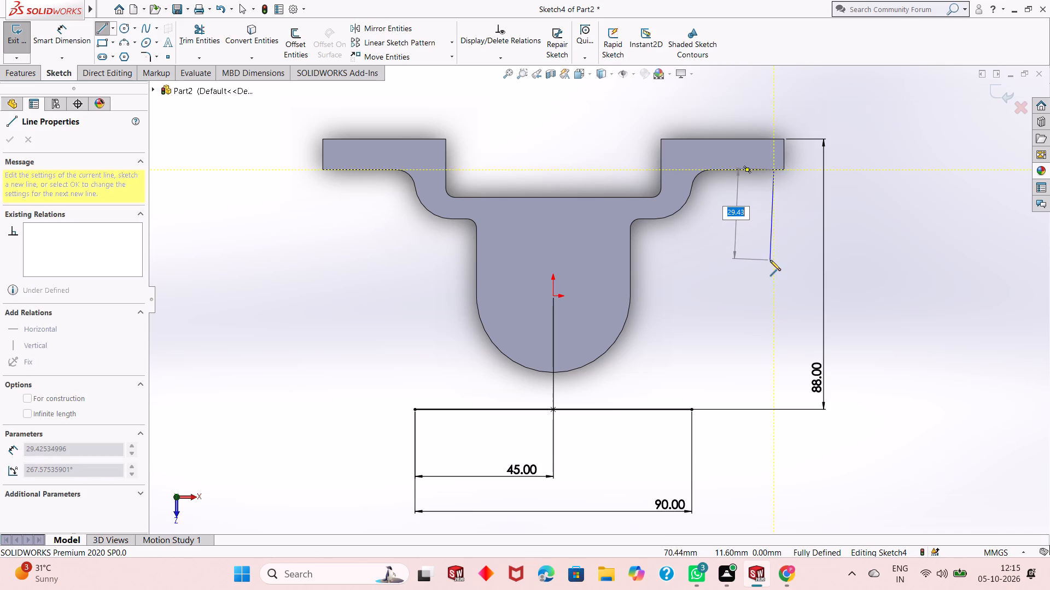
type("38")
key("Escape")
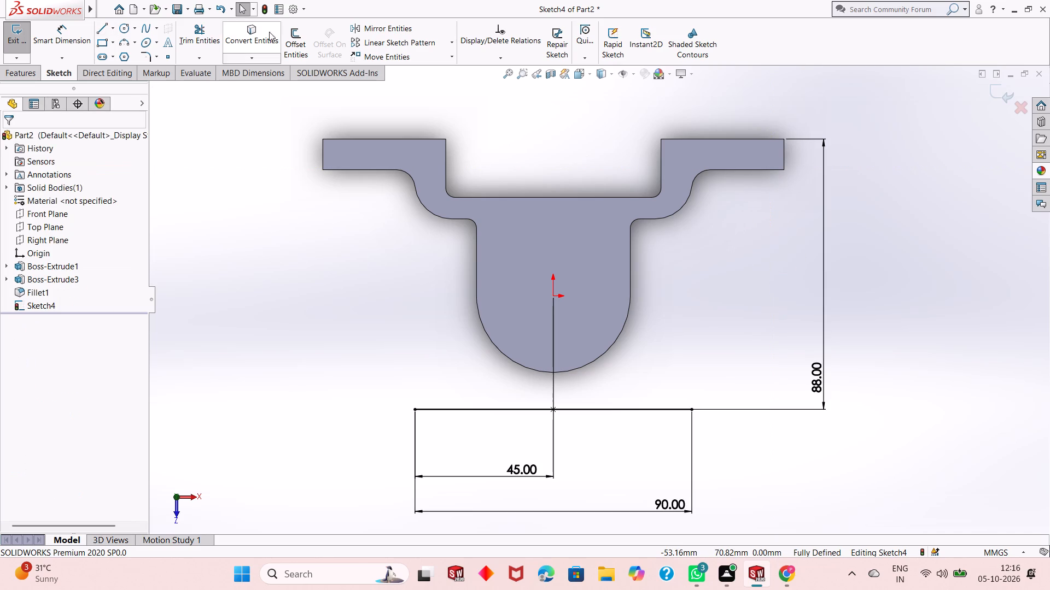
Sketch a 38 mm vertical line downward from the underside of the right flange arm, near its outer end.
left_click(102, 30)
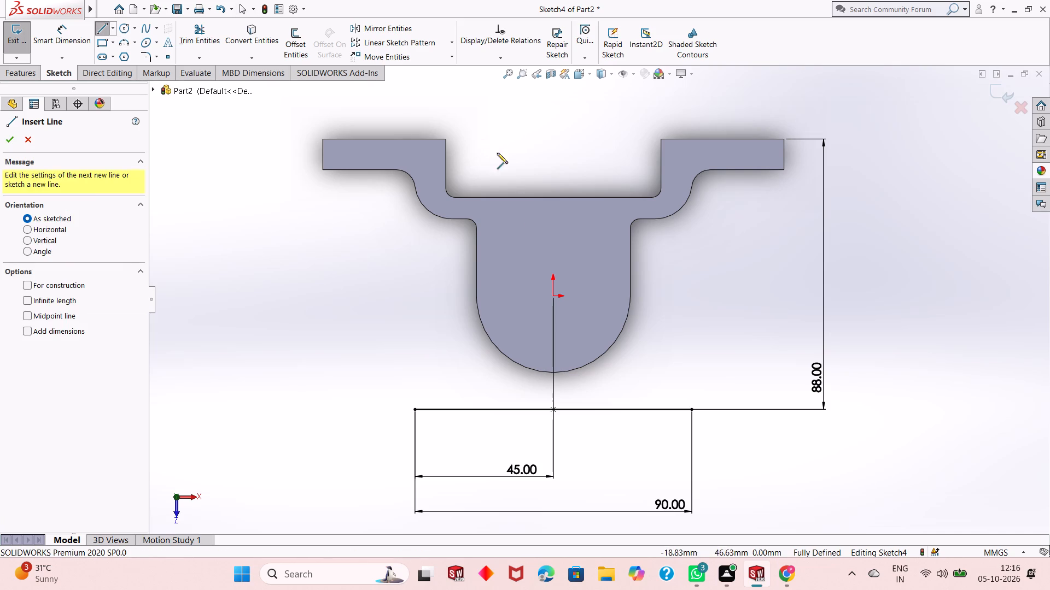
left_click(773, 169)
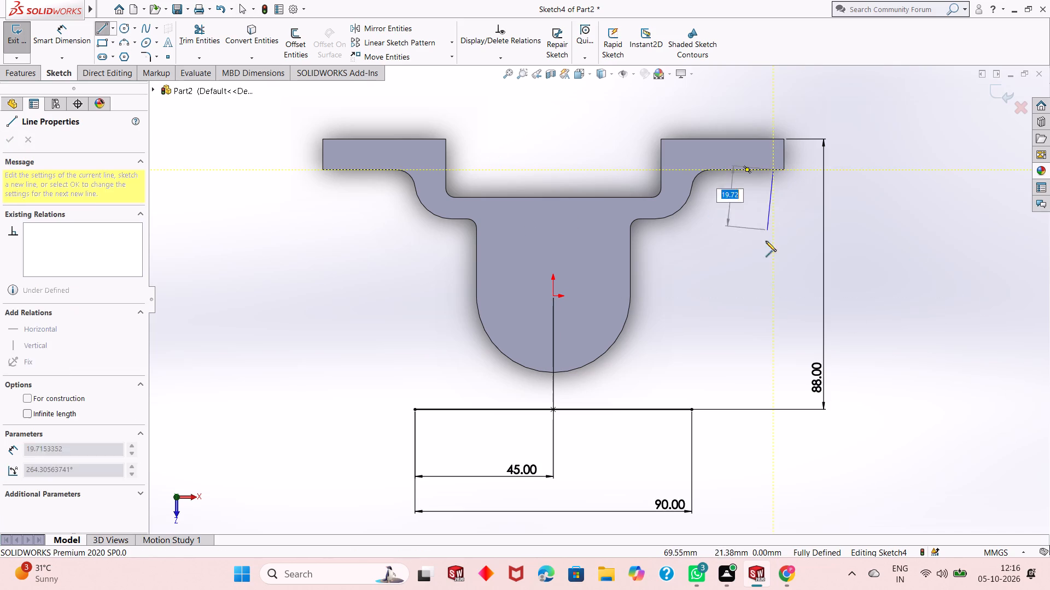
type("38")
key("Return")
key("Return")
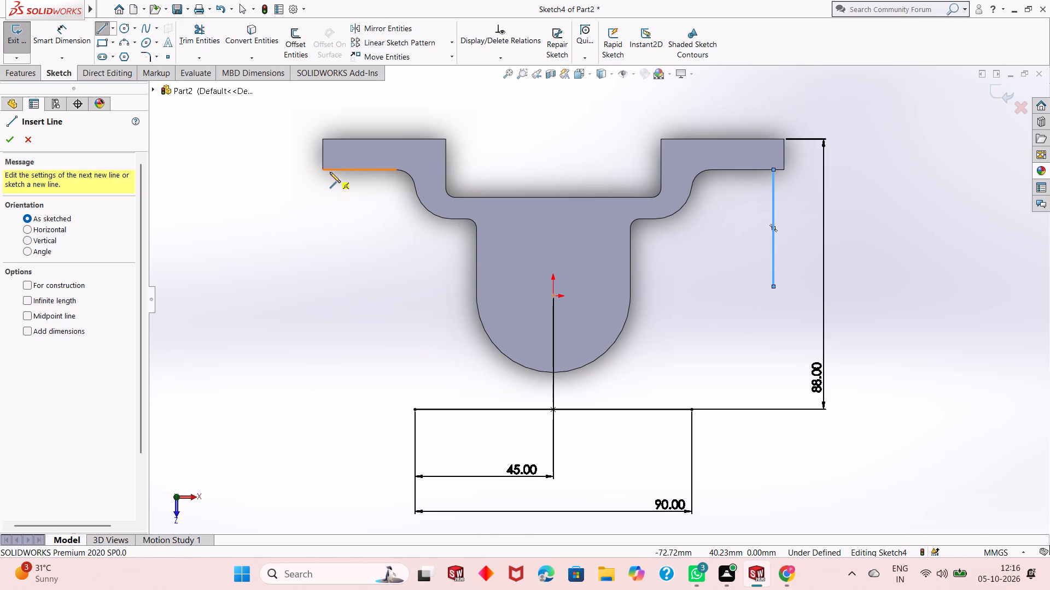
key("Escape")
key("Escape")
key("Escape")
key("Escape")
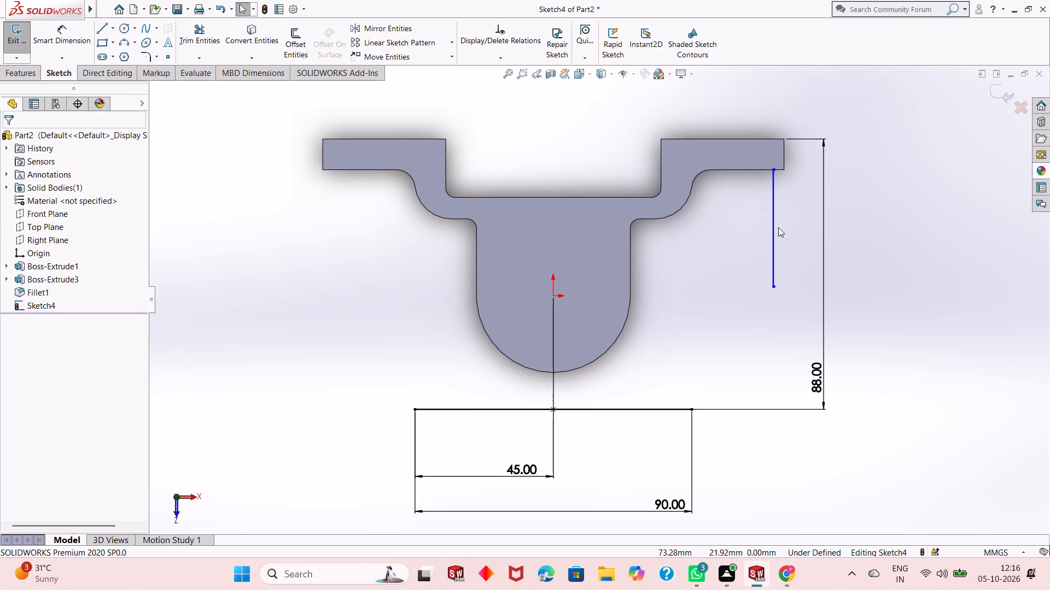
Dimension the length of the vertical line under the right flange arm, accepting 38 mm.
left_click(79, 36)
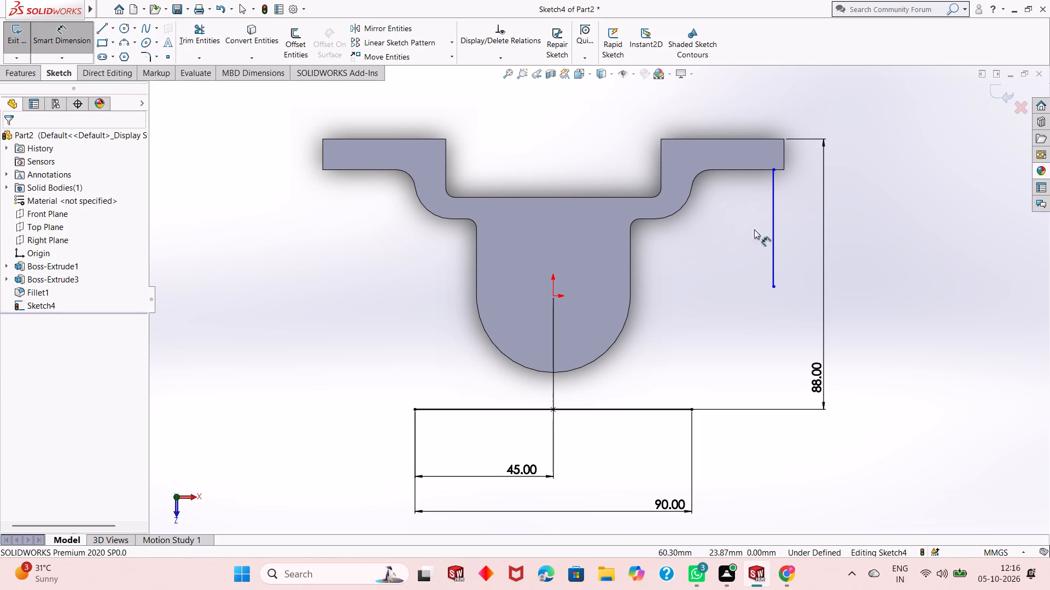
left_click(772, 242)
left_click(905, 240)
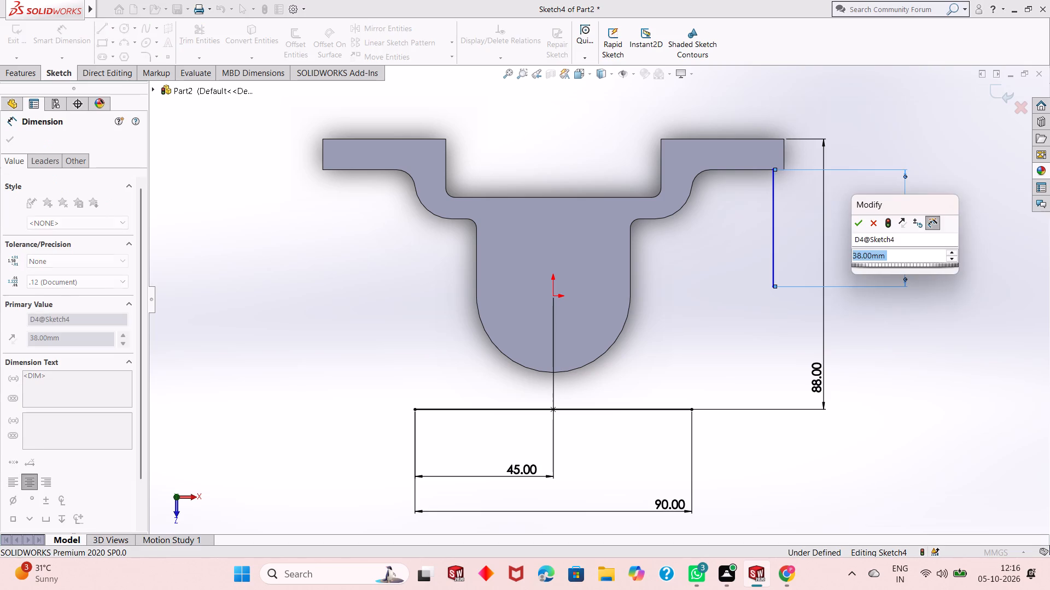
key("Return")
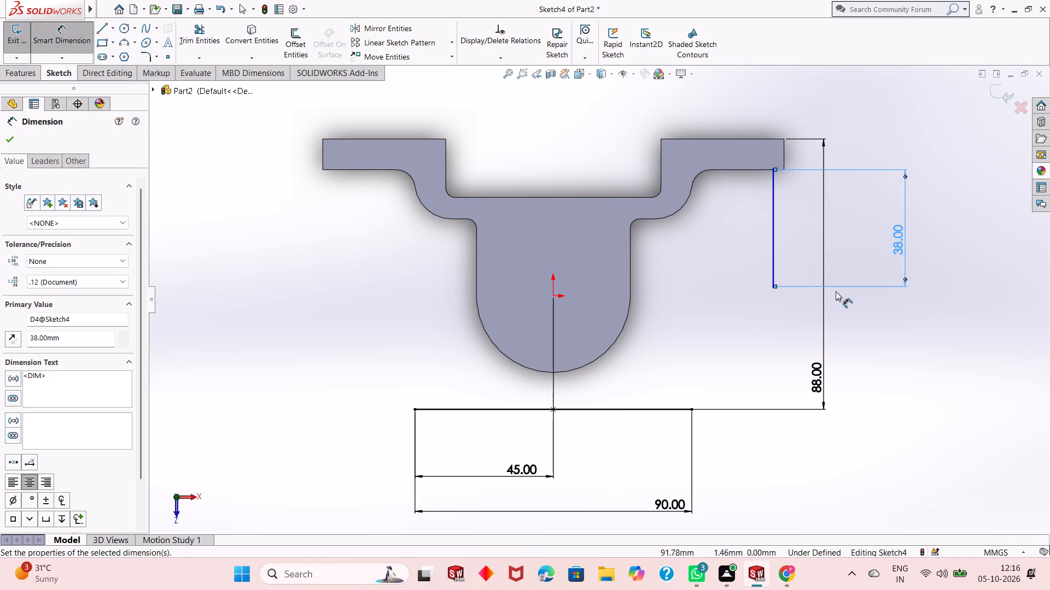
key("Return")
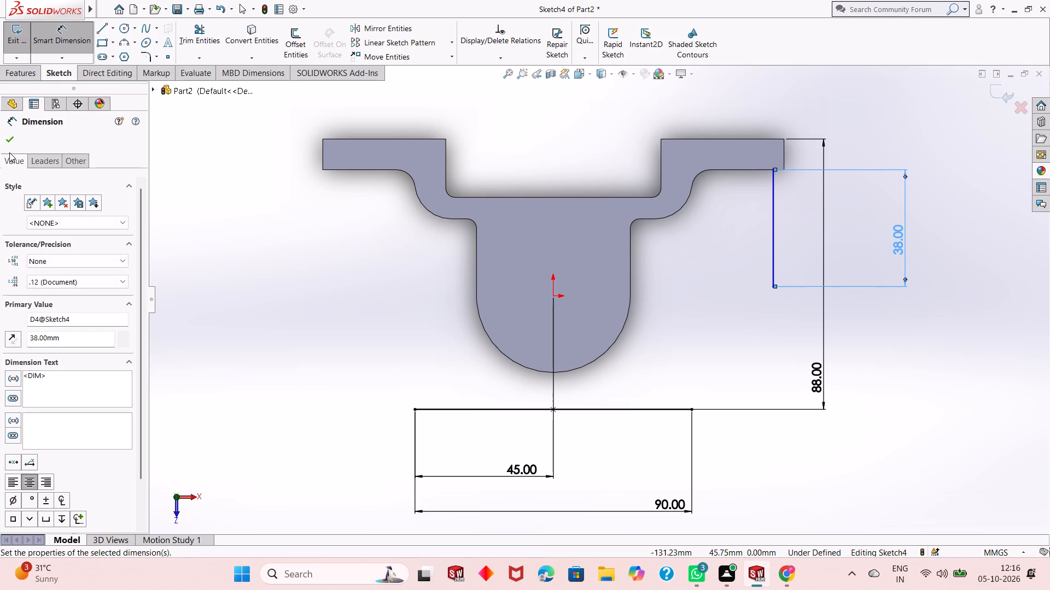
left_click(8, 143)
Check the vertical distance between the vertical line's lower end and the horizontal line's right end using a dimension preview.
left_click(58, 29)
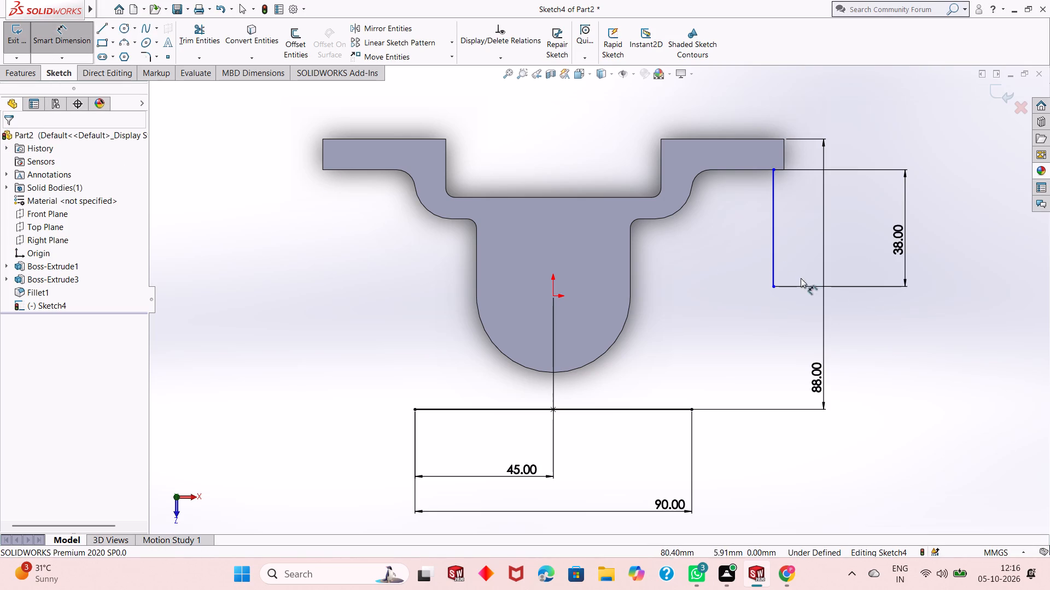
left_click(774, 288)
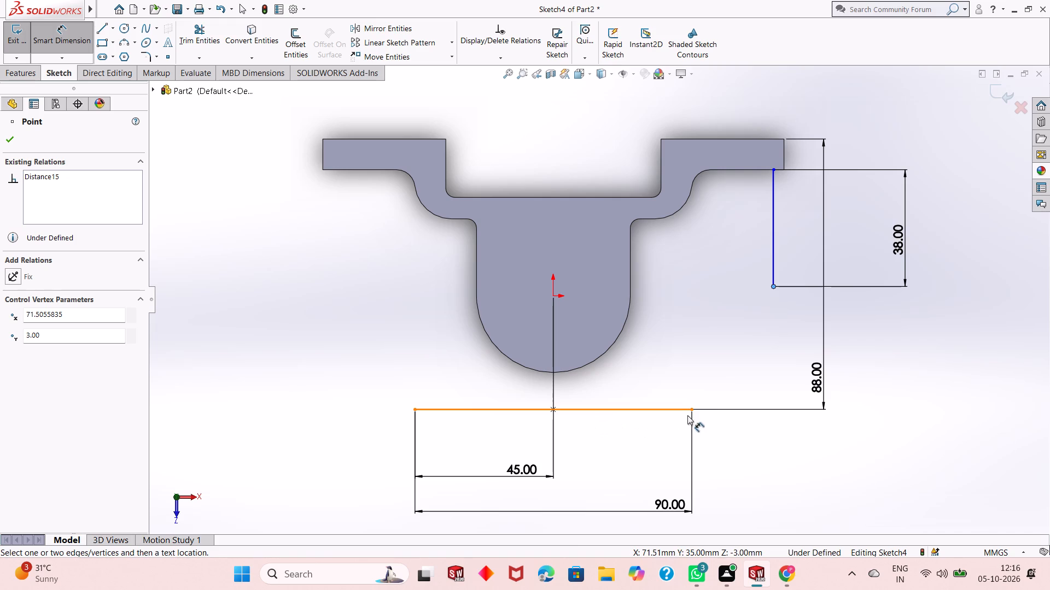
left_click(693, 409)
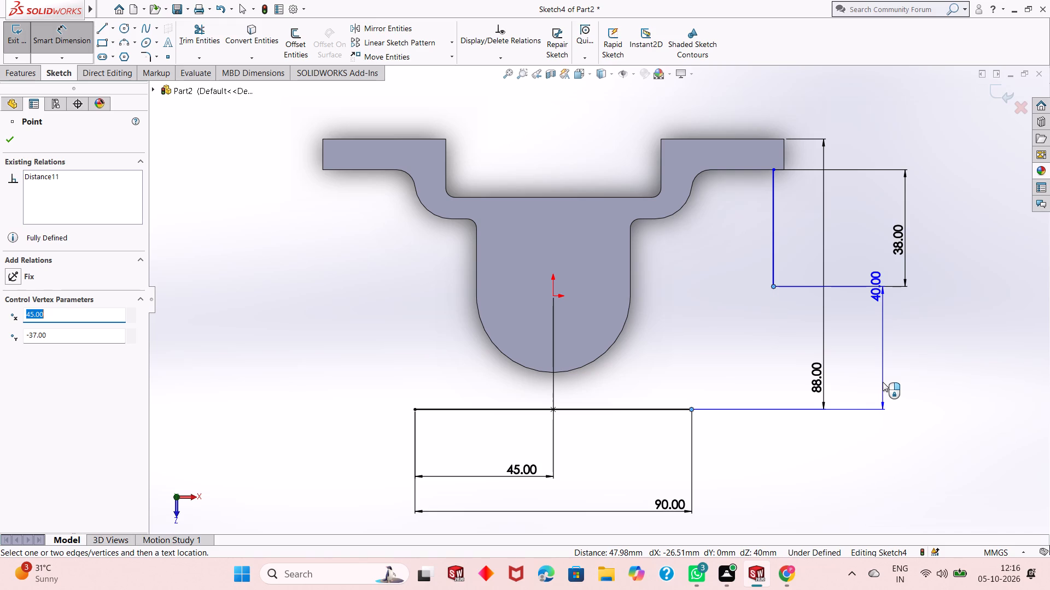
key("Escape")
key("Escape")
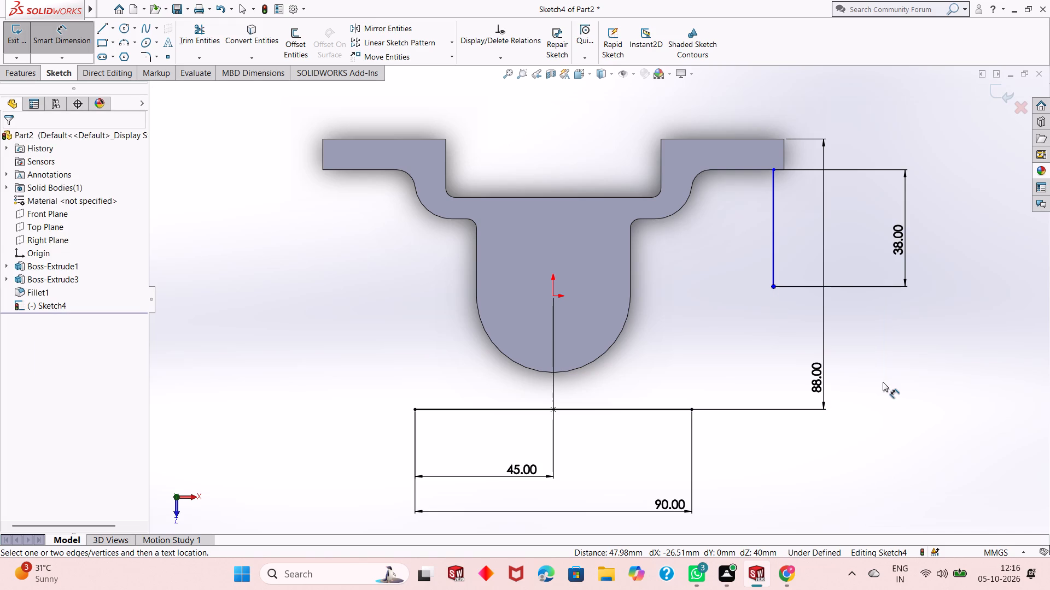
key("Escape")
key("Escape")
key("Escape")
key("Escape")
key("Escape")
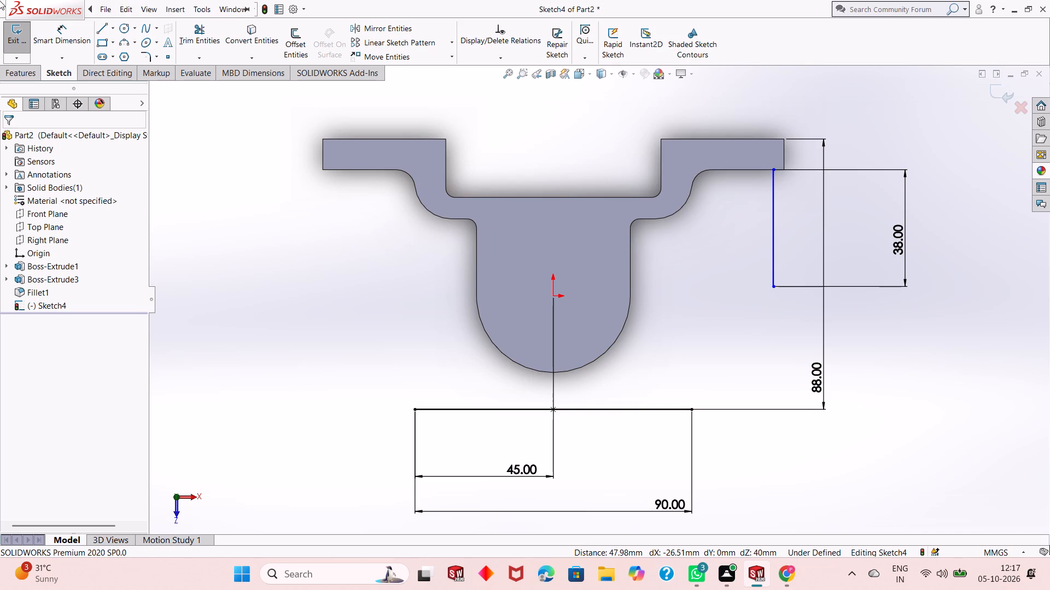
Dimension the horizontal distance from the origin to the vertical line as 144/2, giving 72 mm.
left_click(66, 28)
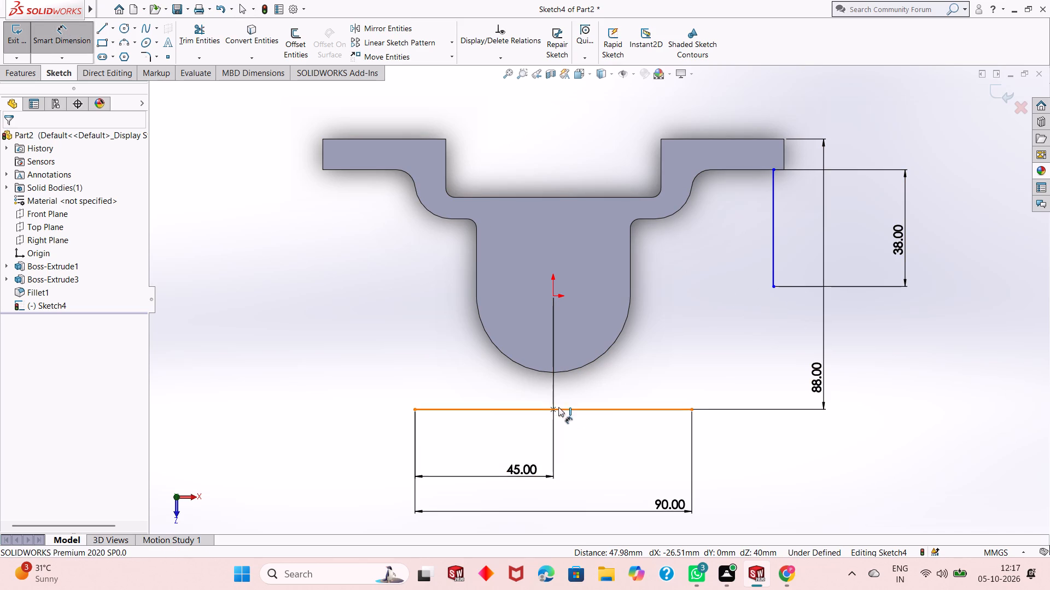
left_click(553, 296)
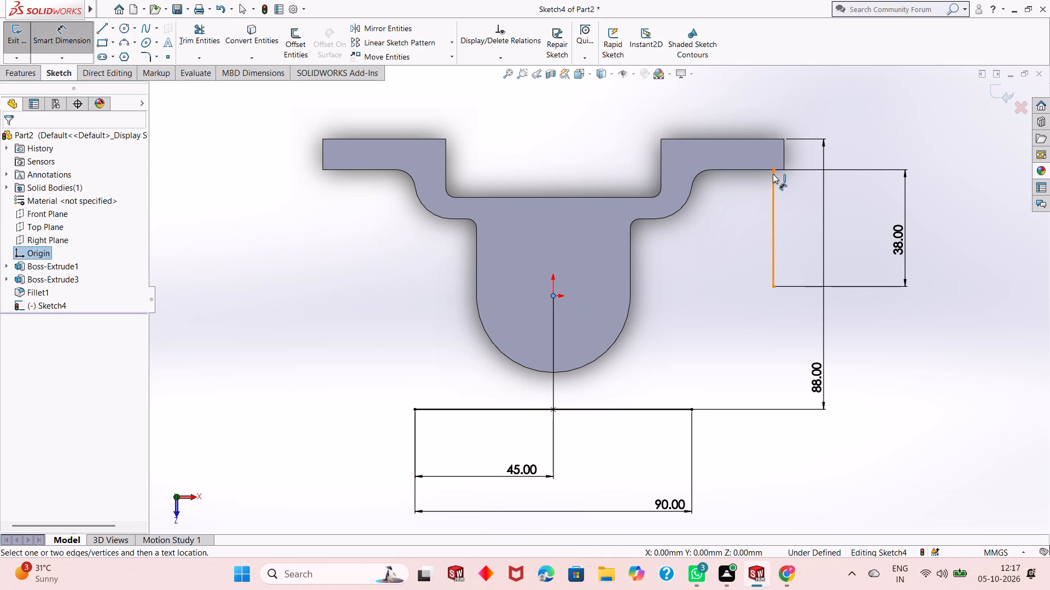
left_click(773, 174)
left_click(689, 521)
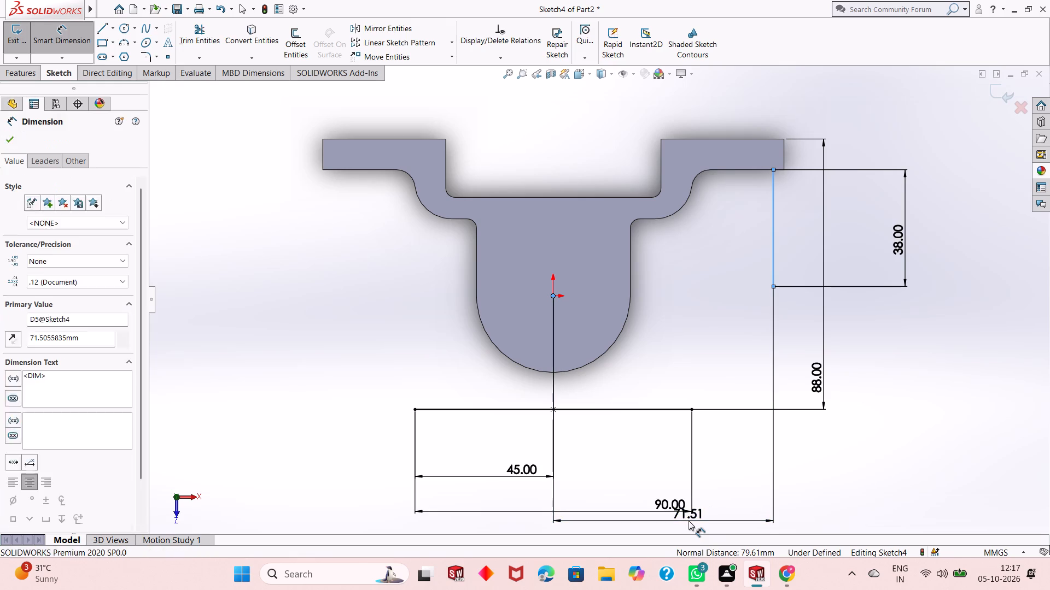
type("144/2")
key("Return")
right_click(267, 313)
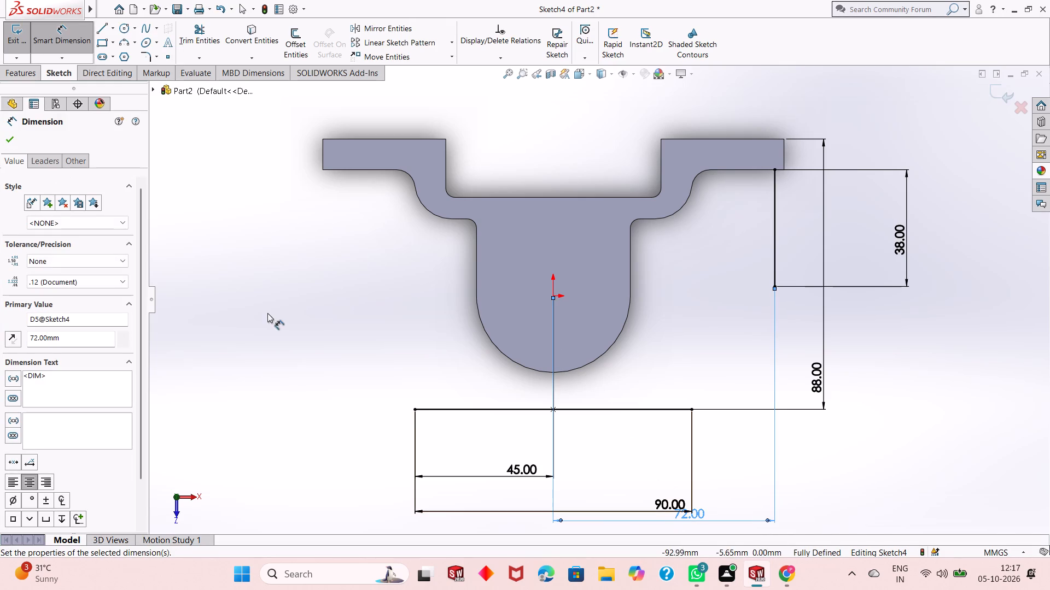
left_click(318, 347)
scroll(528, 360, "up", 1)
key("Escape")
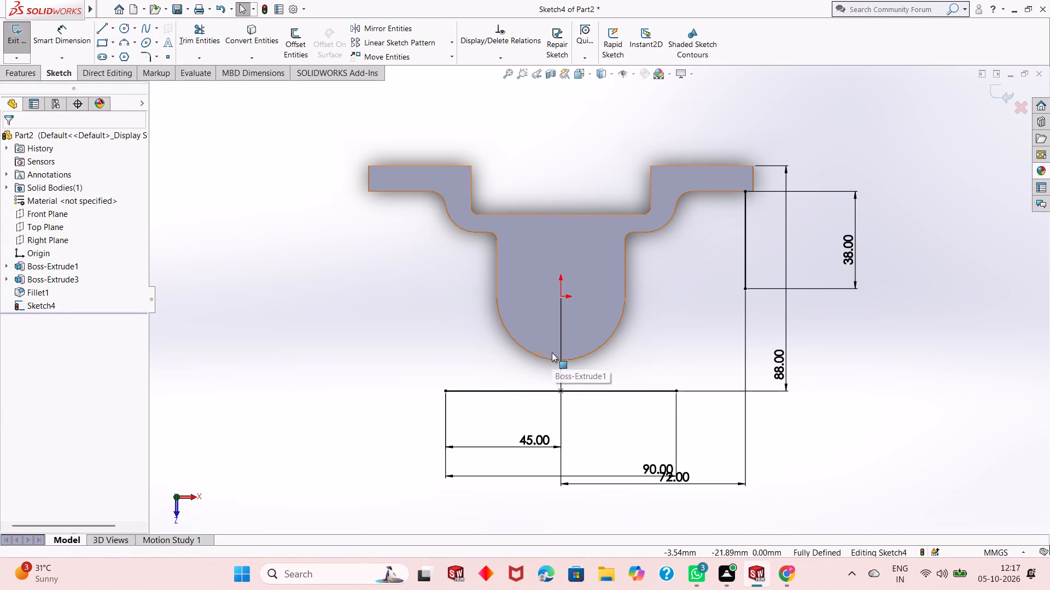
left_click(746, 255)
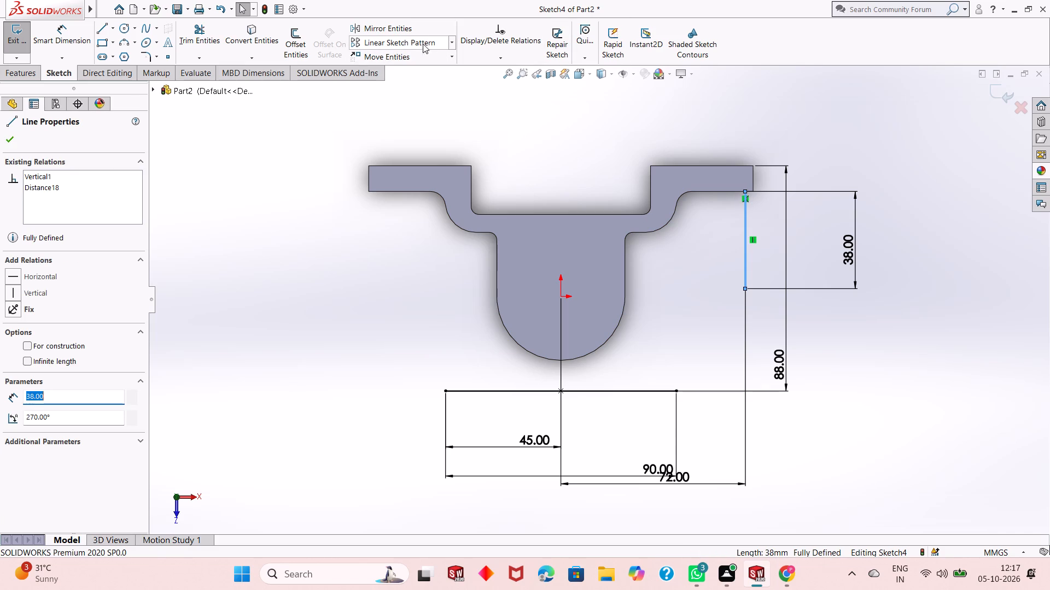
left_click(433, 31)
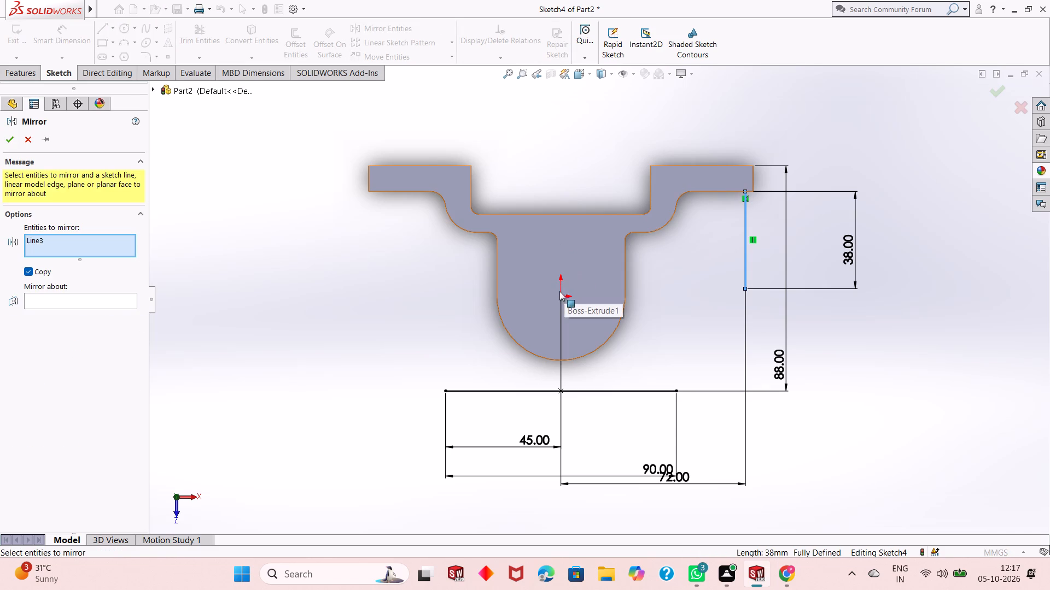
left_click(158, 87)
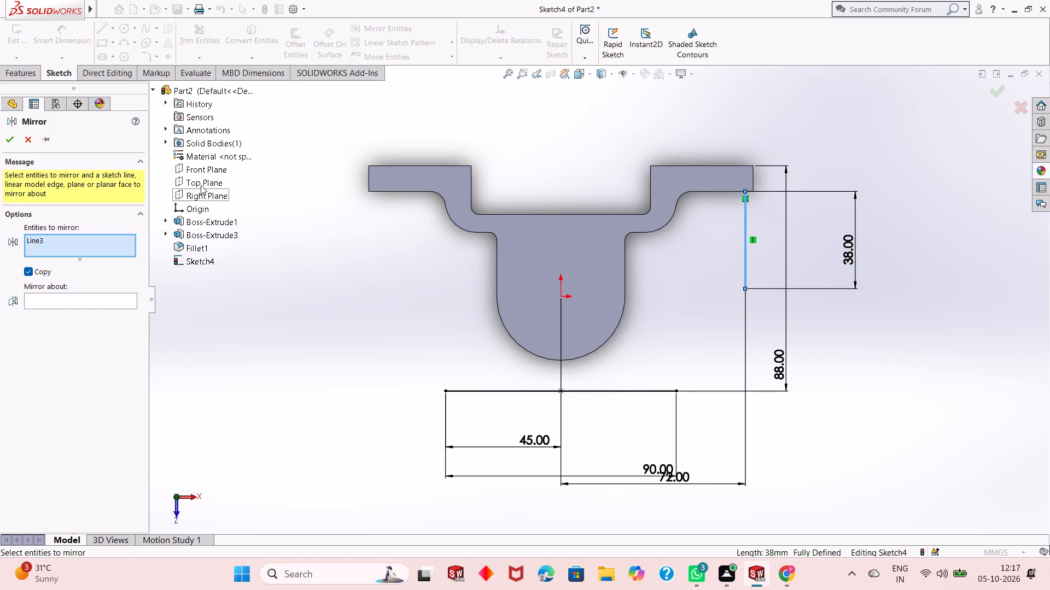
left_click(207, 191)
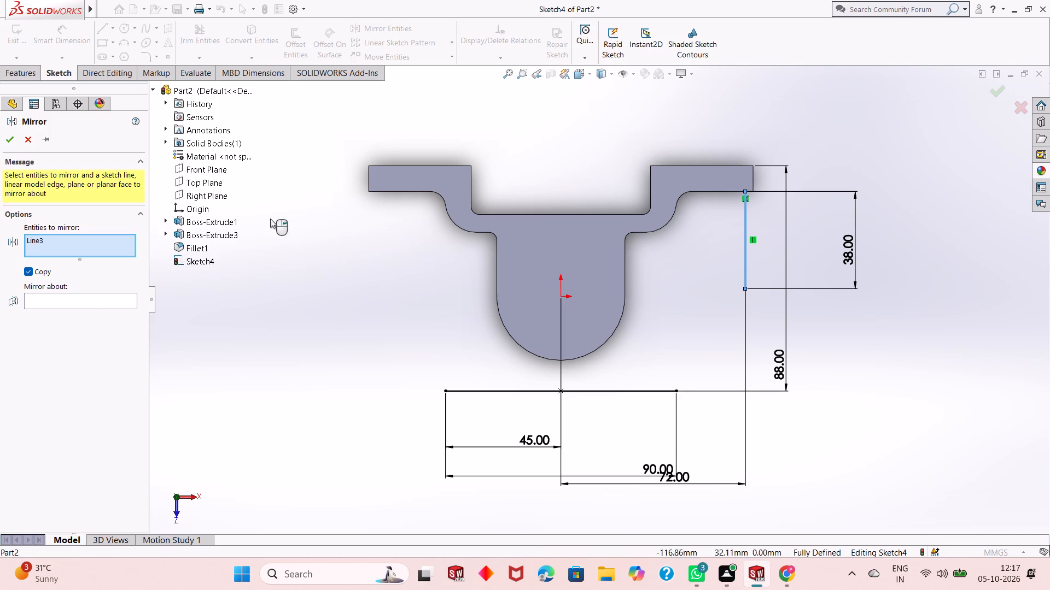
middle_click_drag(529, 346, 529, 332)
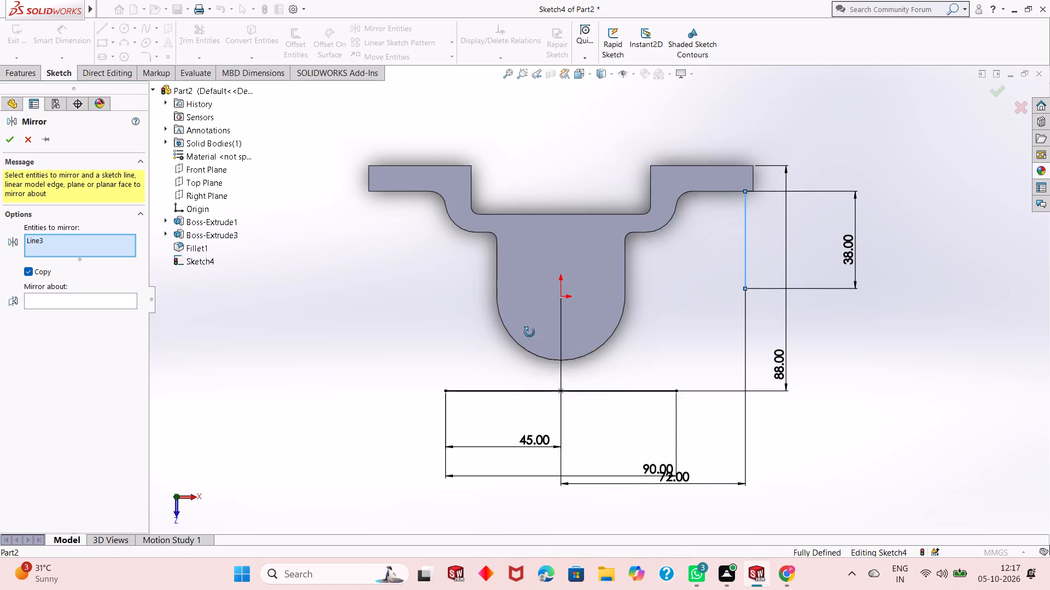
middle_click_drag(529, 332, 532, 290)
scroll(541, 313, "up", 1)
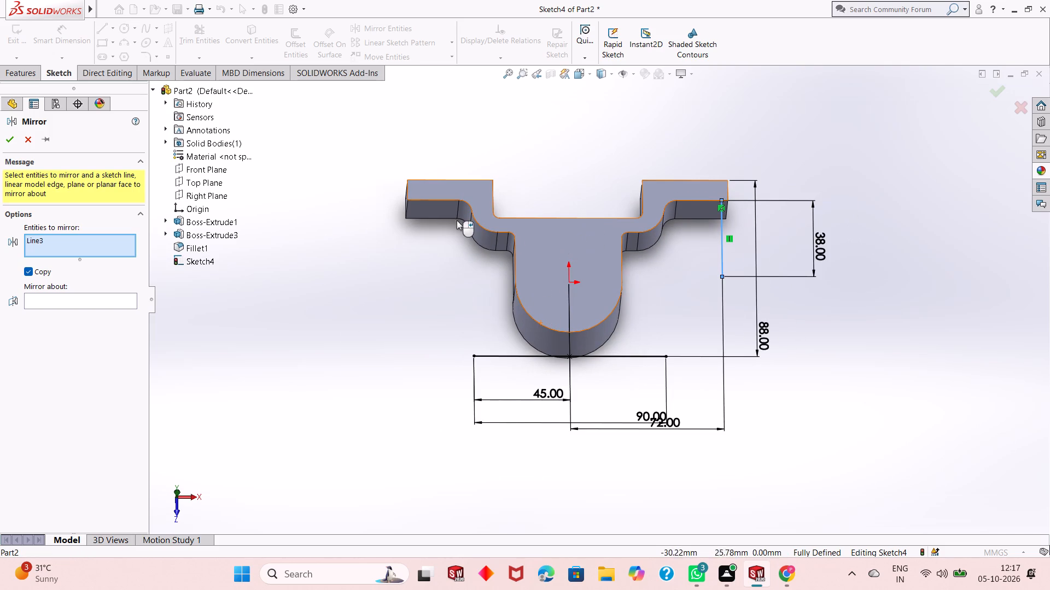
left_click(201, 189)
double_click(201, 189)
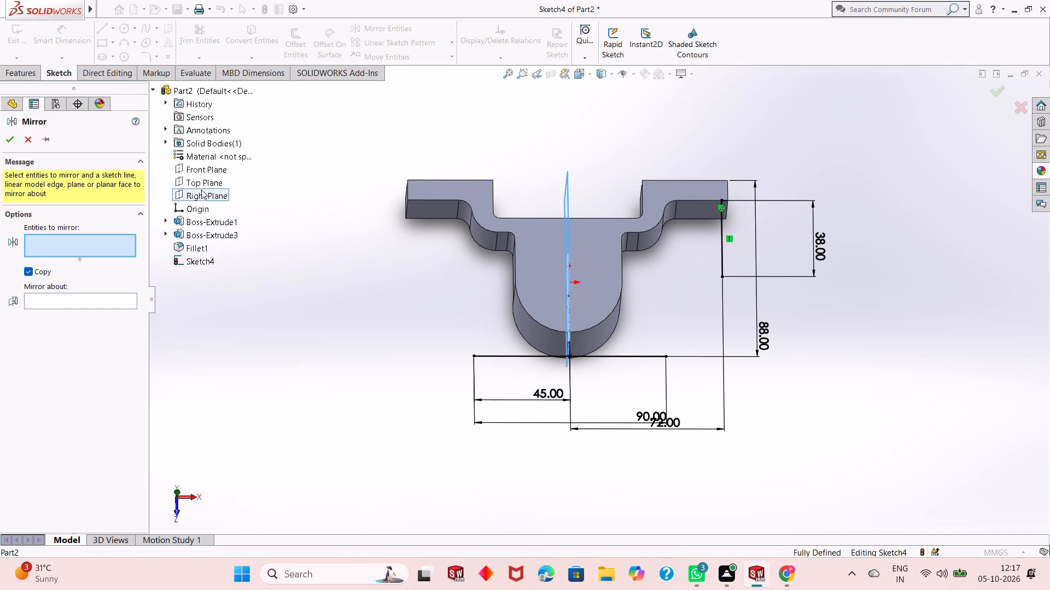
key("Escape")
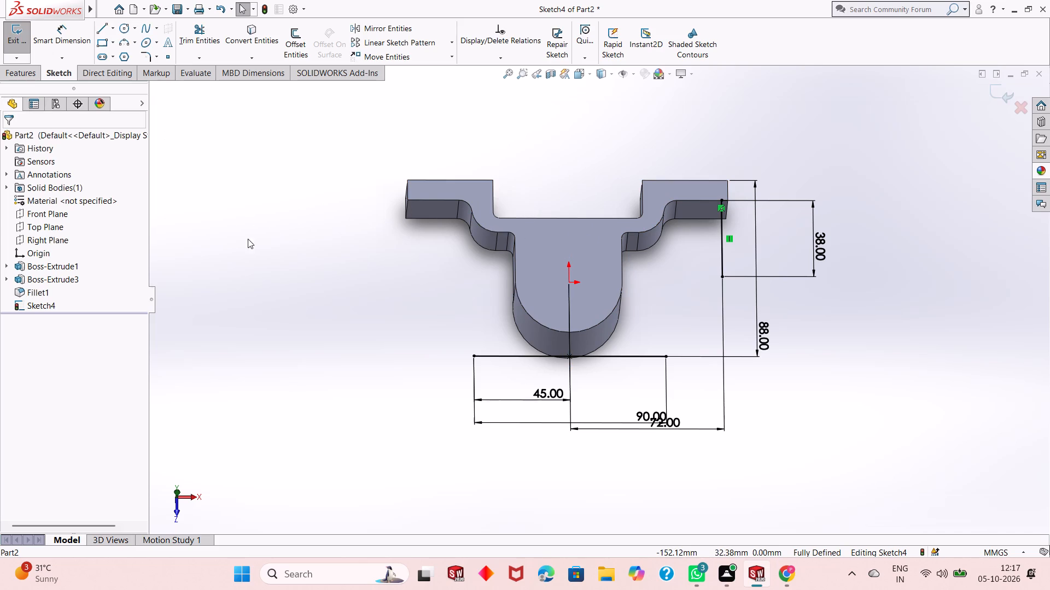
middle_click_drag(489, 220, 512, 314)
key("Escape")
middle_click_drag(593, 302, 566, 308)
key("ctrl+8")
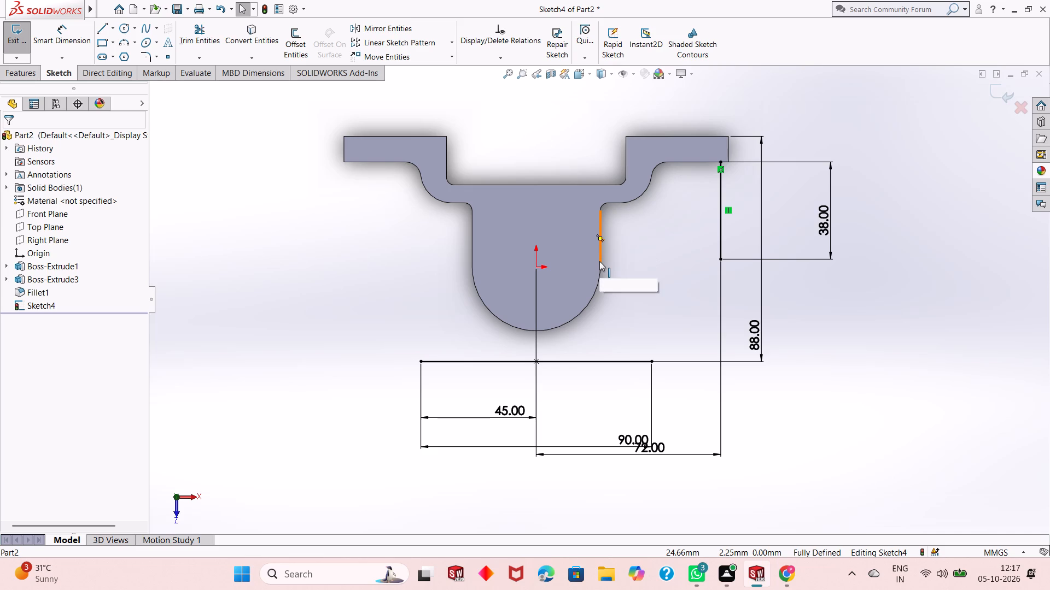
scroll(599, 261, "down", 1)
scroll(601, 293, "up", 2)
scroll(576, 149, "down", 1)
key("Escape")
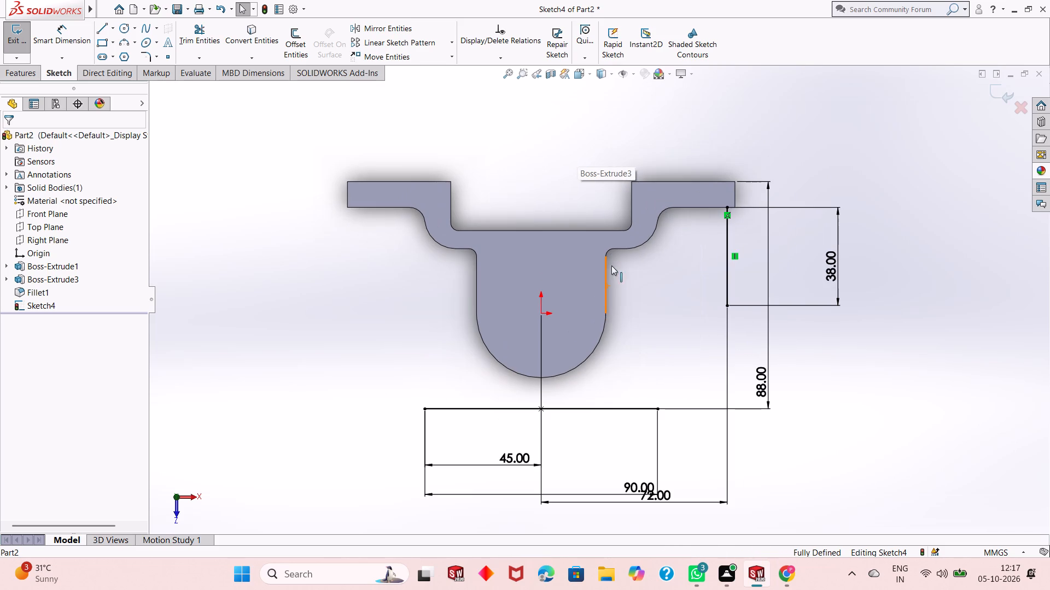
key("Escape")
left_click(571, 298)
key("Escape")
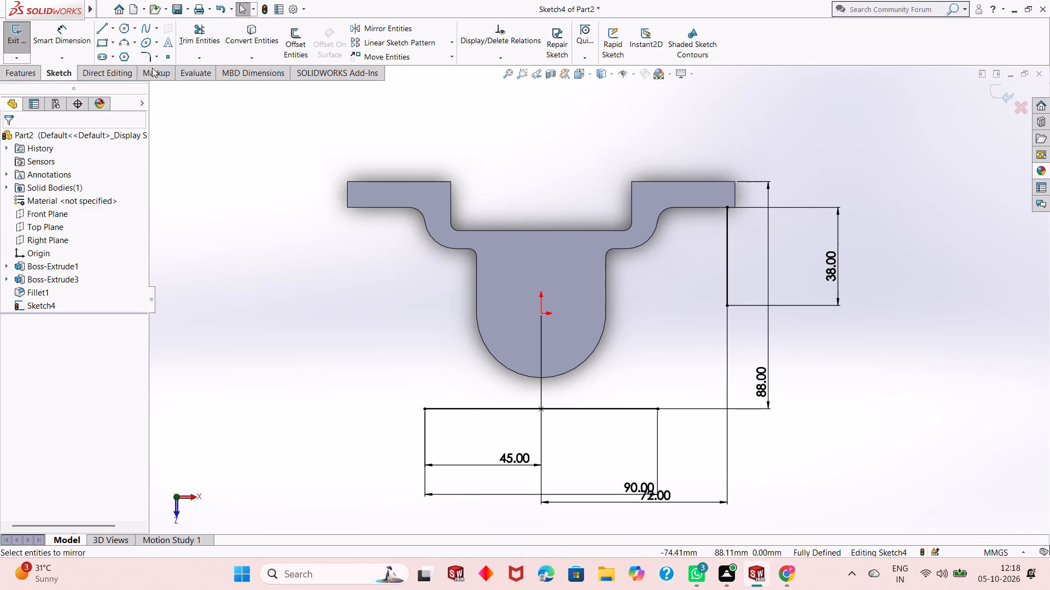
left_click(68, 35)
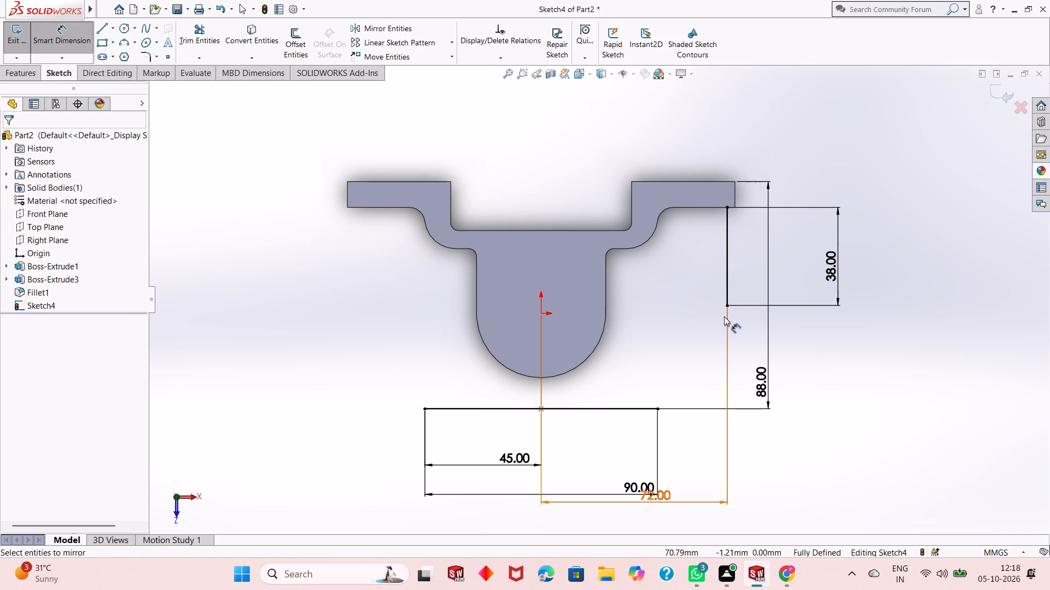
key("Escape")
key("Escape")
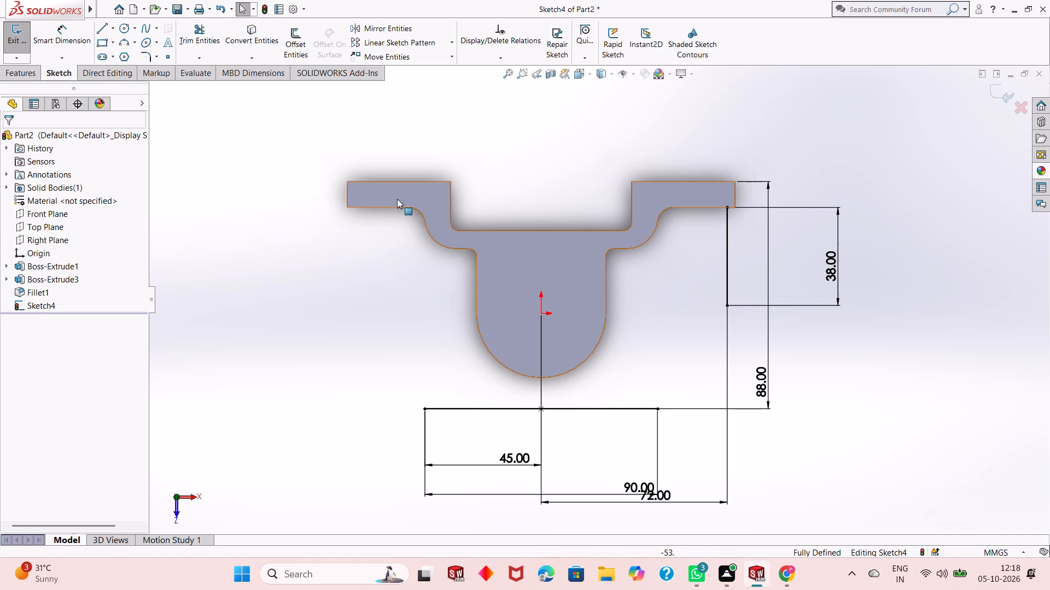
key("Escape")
Mirror the 38 mm vertical line under the right flange arm about the Right Plane, keeping the original.
left_click(728, 245)
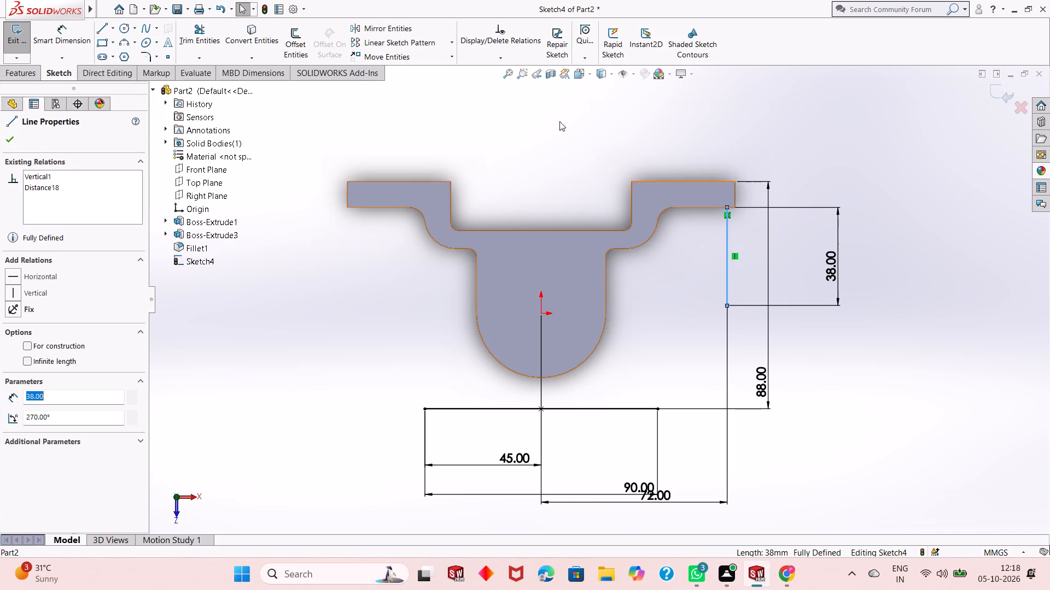
left_click(391, 27)
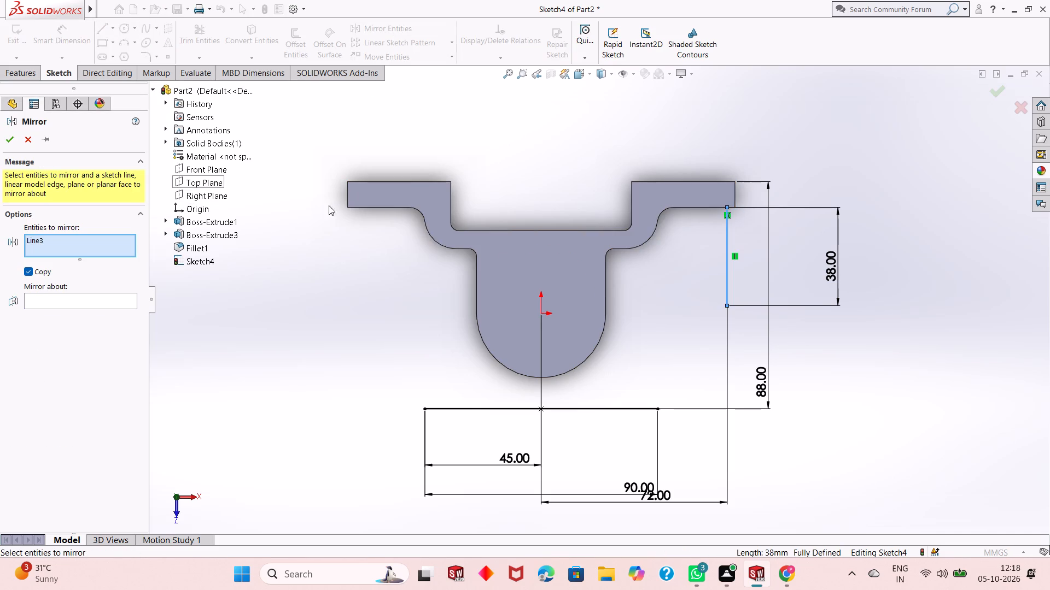
middle_click_drag(674, 453, 667, 365)
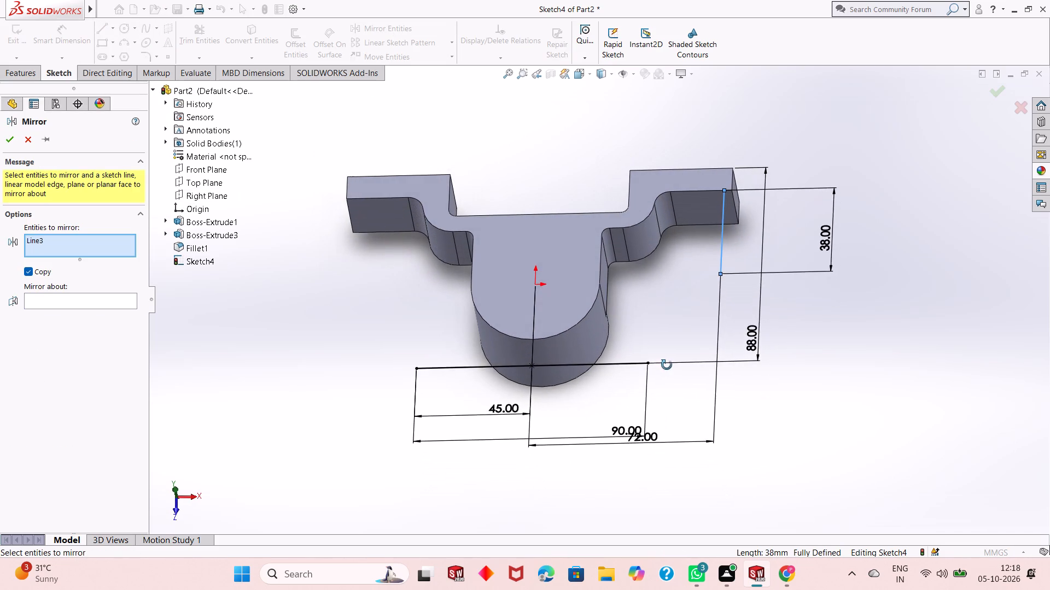
middle_click_drag(667, 365, 664, 331)
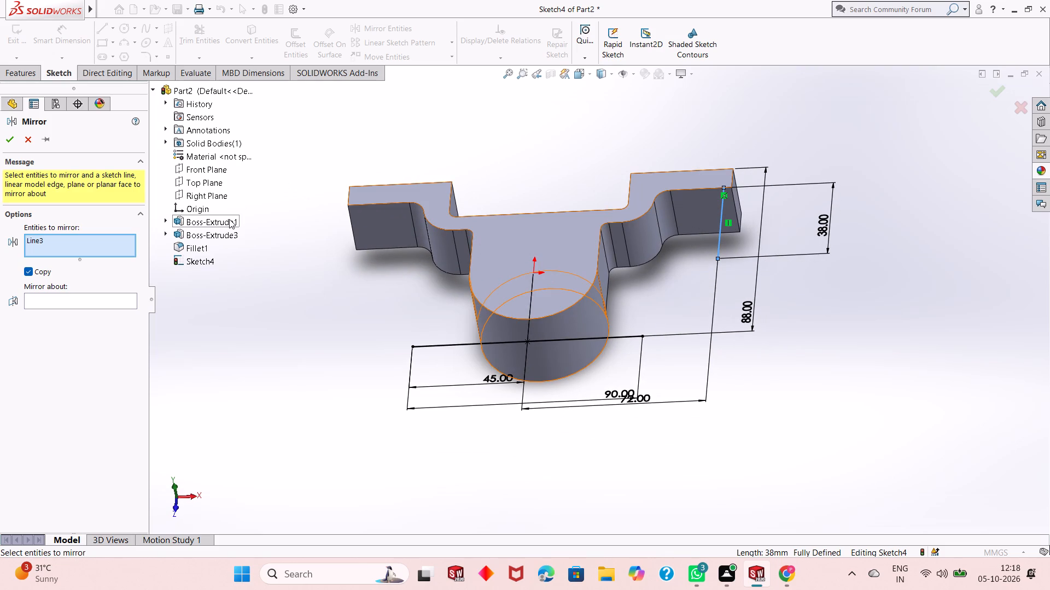
left_click(206, 191)
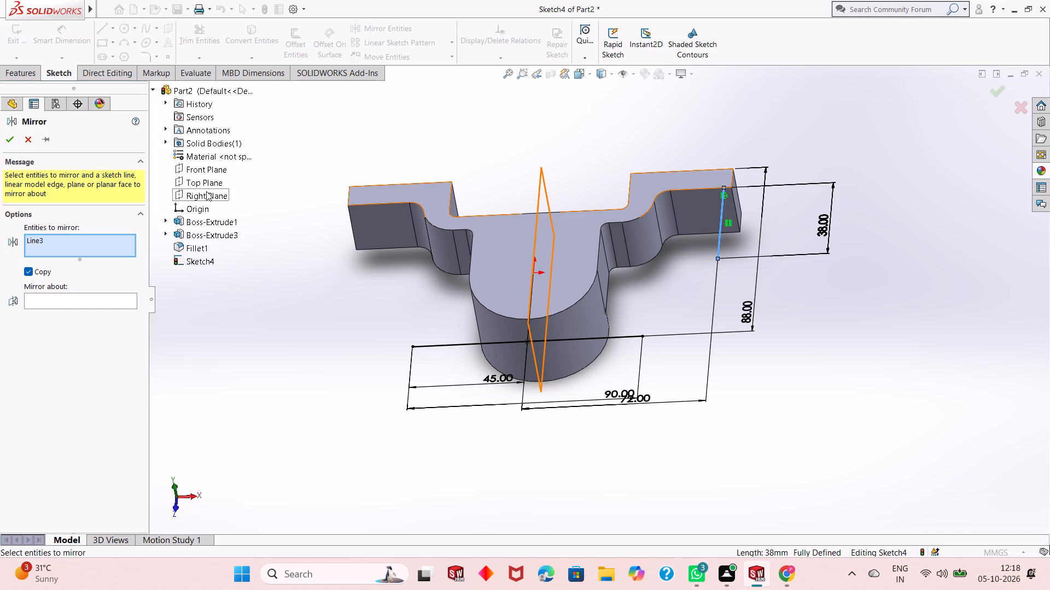
left_click(107, 300)
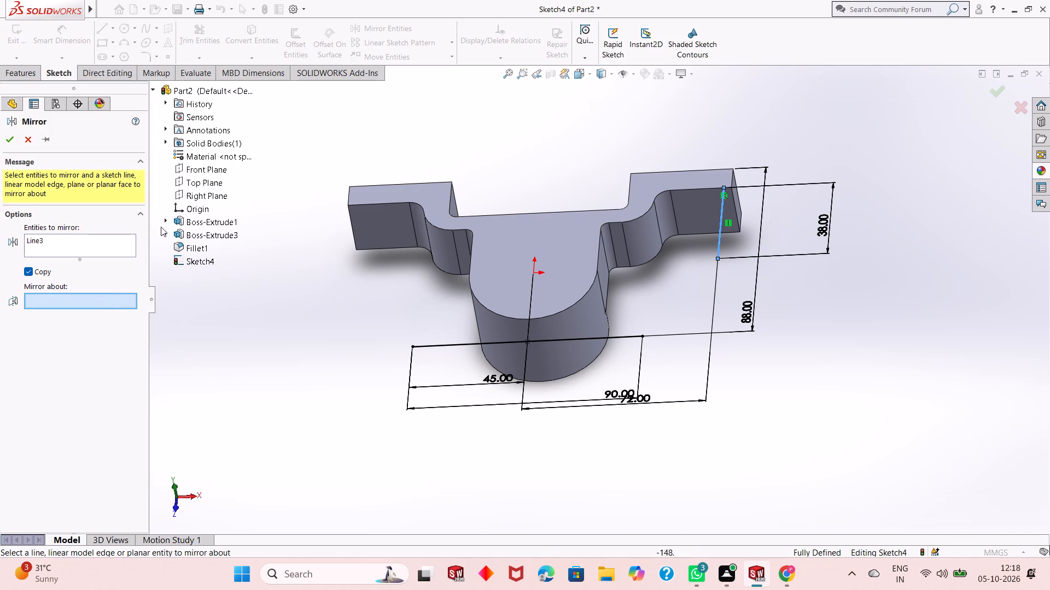
double_click(206, 193)
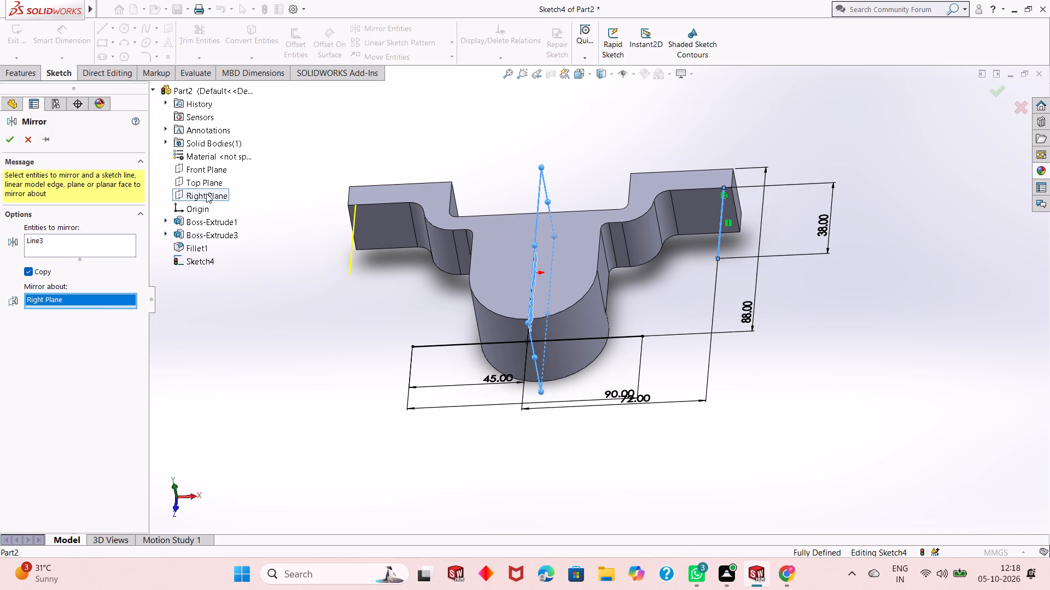
left_click(206, 193)
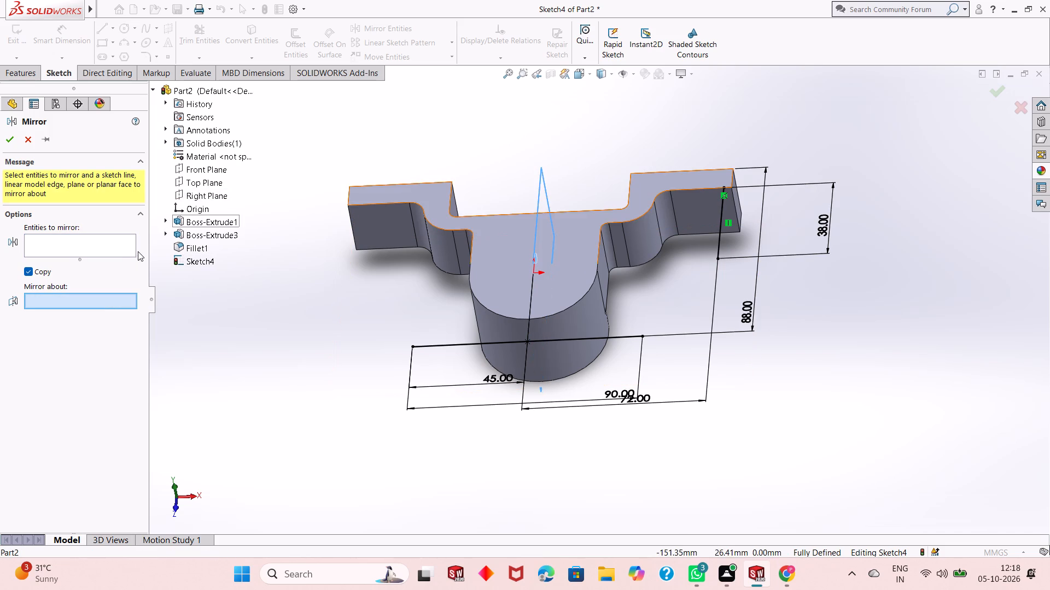
left_click(720, 239)
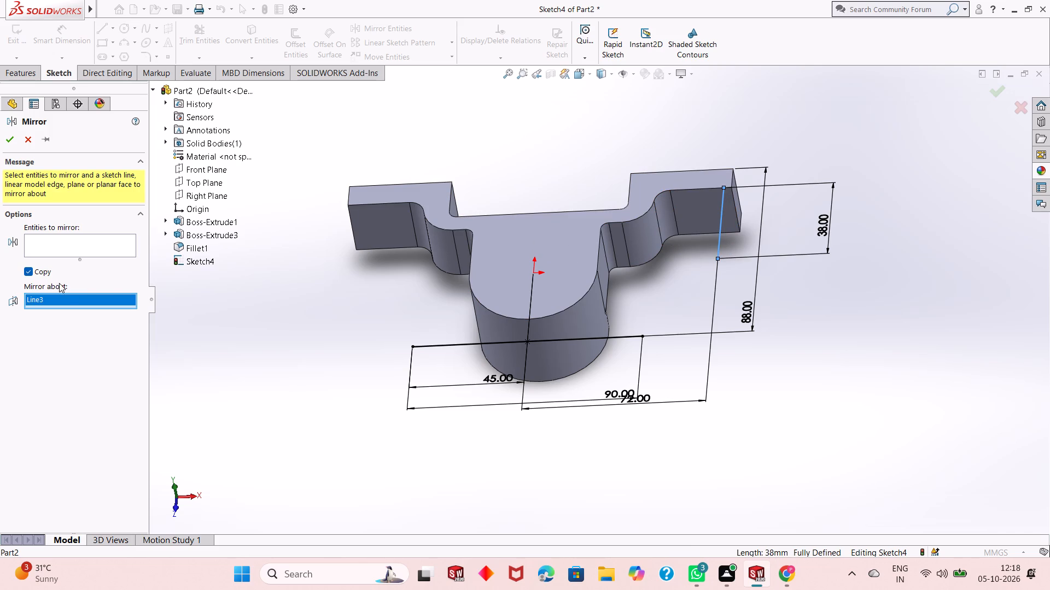
right_click(63, 296)
left_click(95, 322)
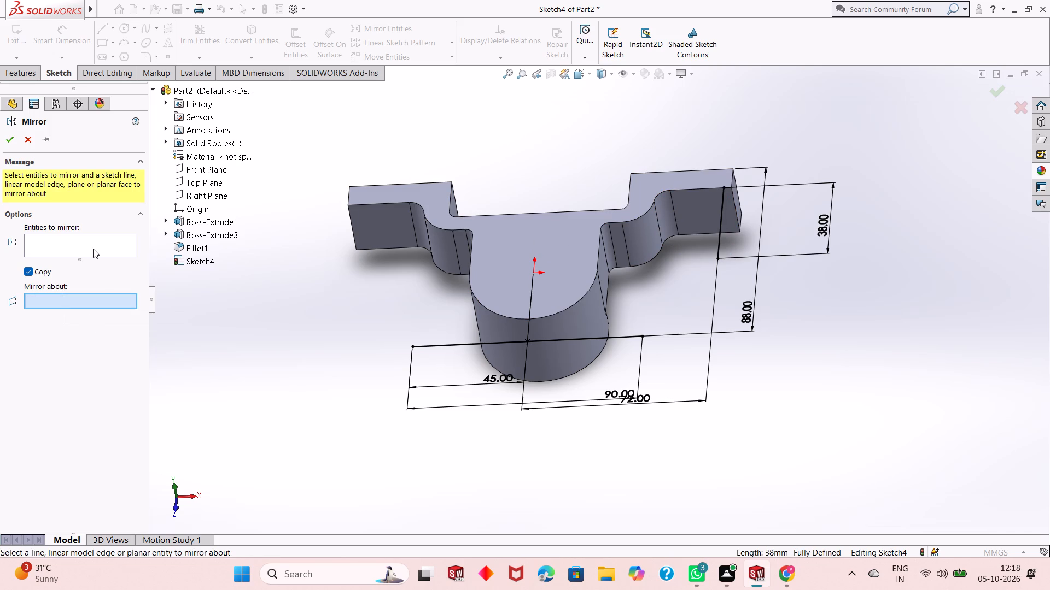
left_click(93, 249)
left_click(719, 233)
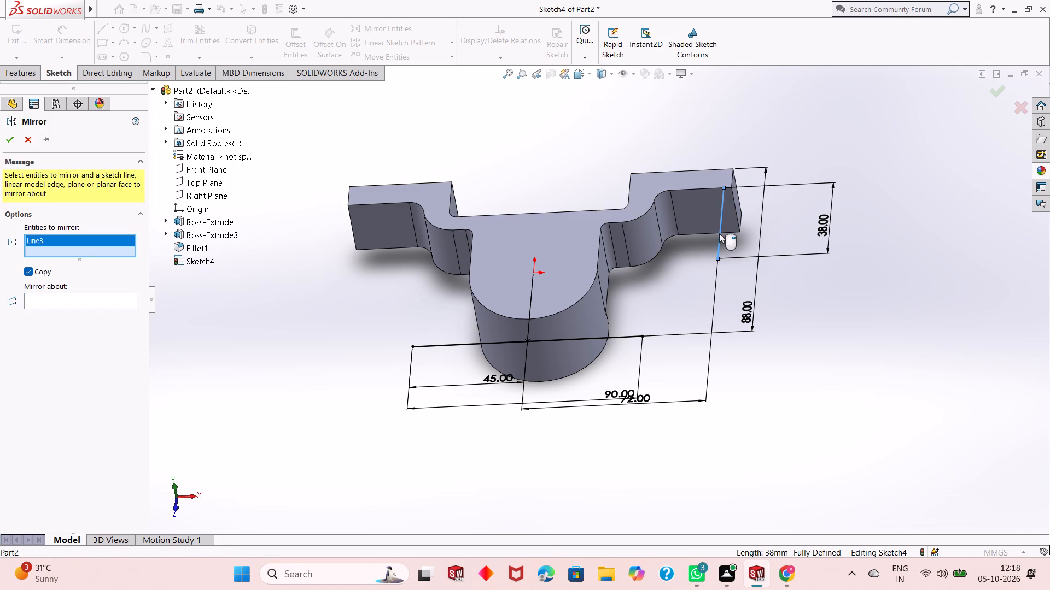
left_click(102, 303)
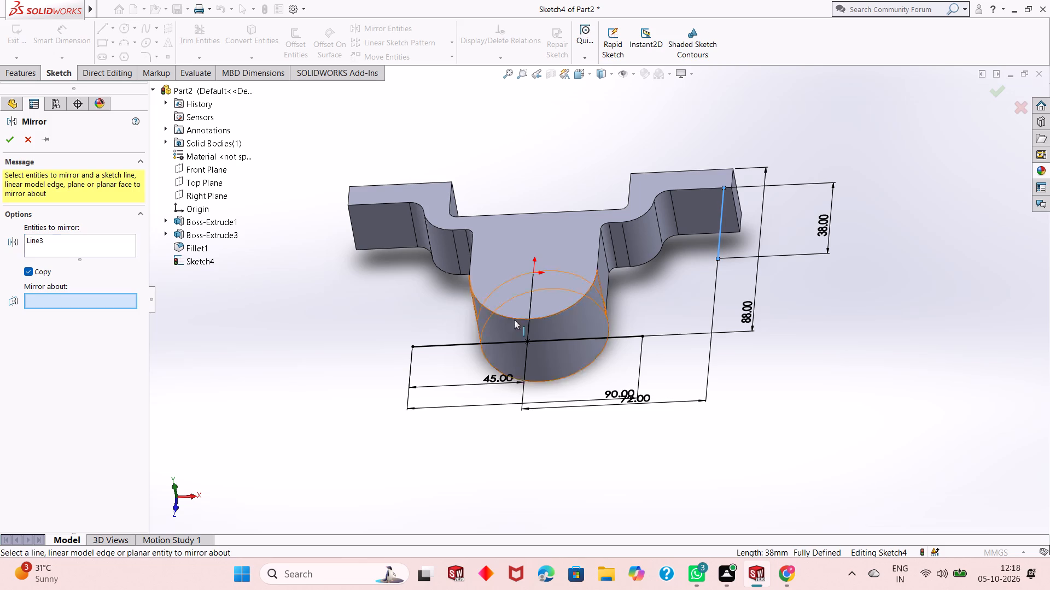
left_click(193, 193)
left_click(7, 144)
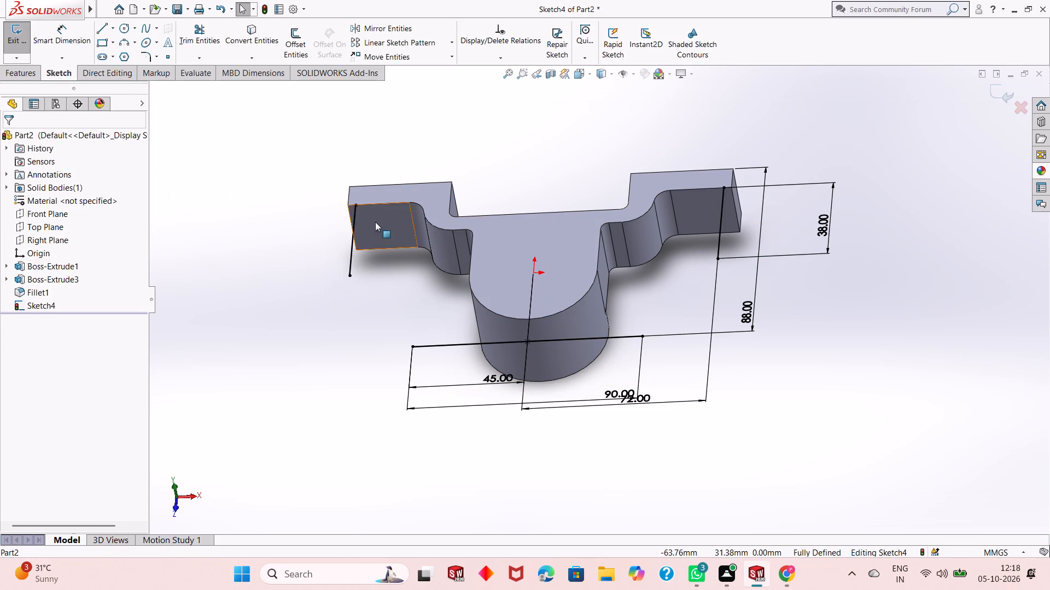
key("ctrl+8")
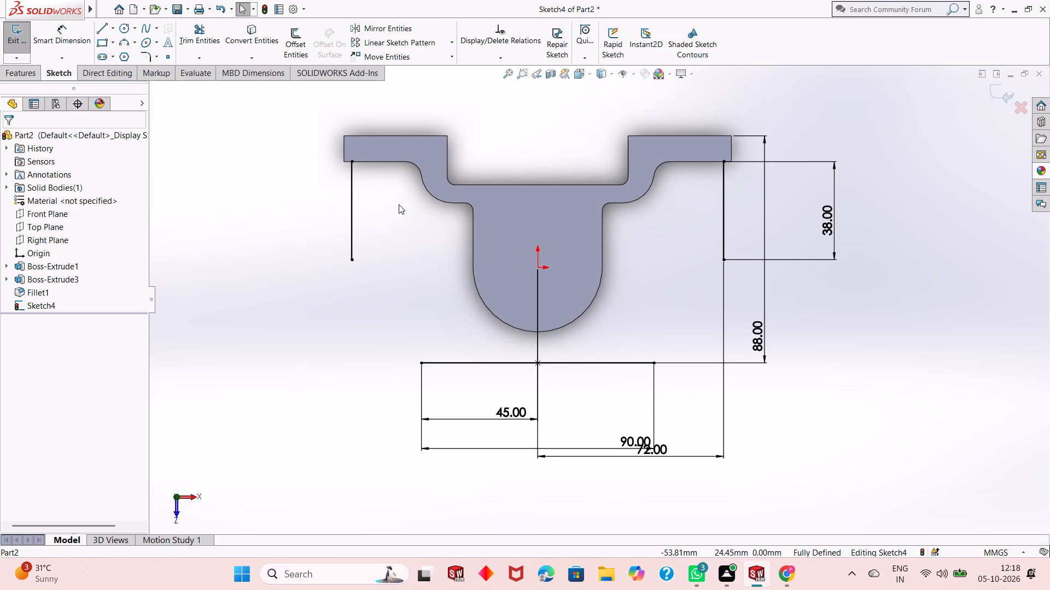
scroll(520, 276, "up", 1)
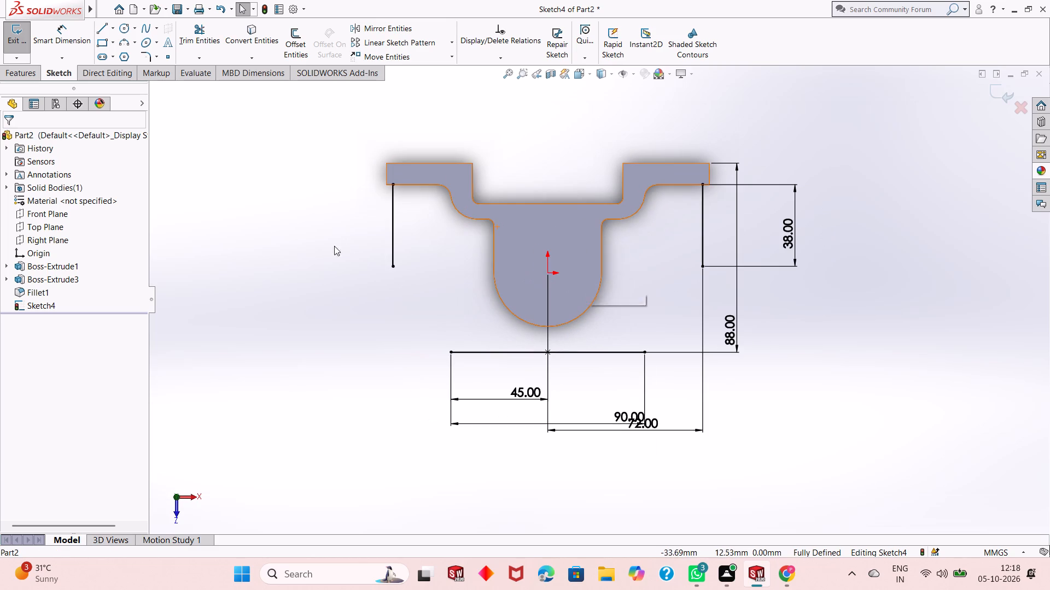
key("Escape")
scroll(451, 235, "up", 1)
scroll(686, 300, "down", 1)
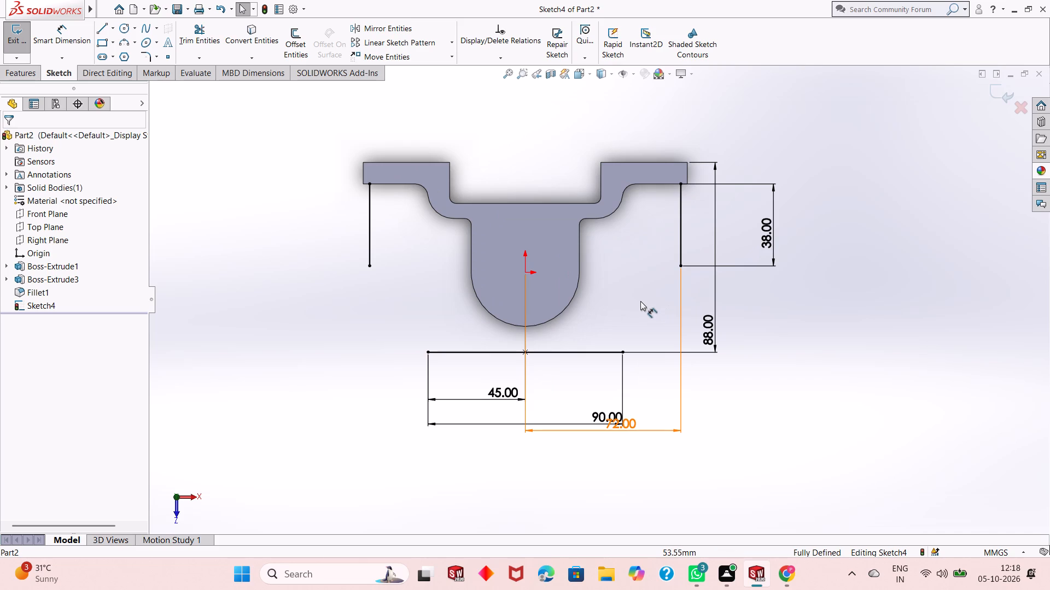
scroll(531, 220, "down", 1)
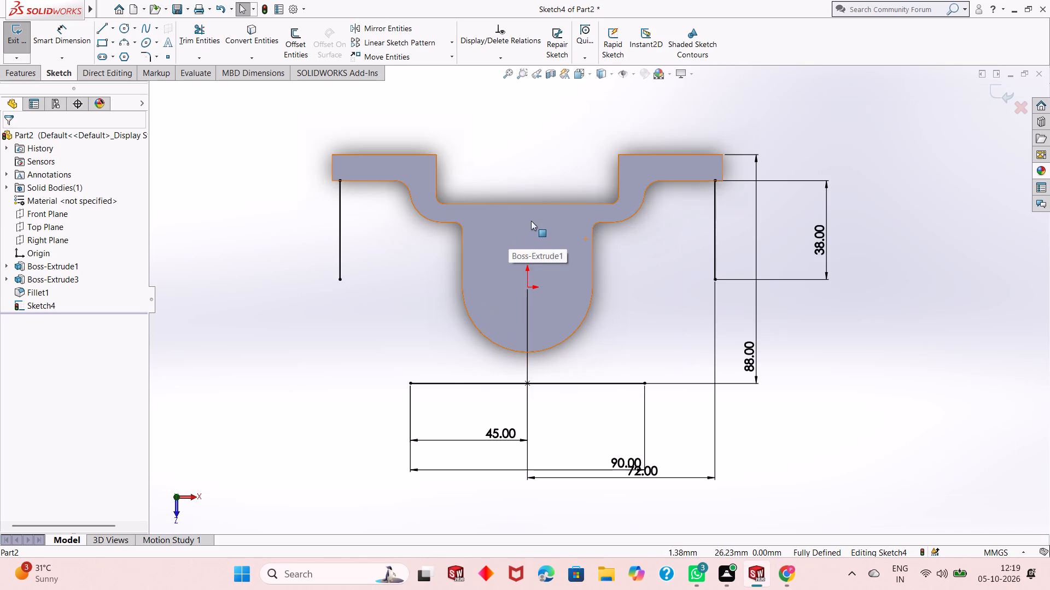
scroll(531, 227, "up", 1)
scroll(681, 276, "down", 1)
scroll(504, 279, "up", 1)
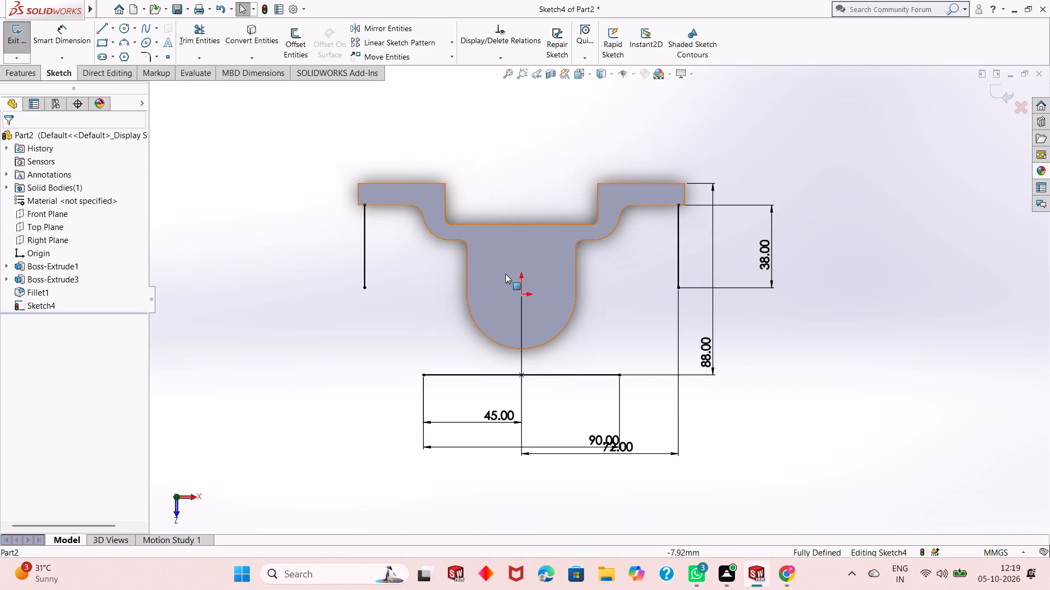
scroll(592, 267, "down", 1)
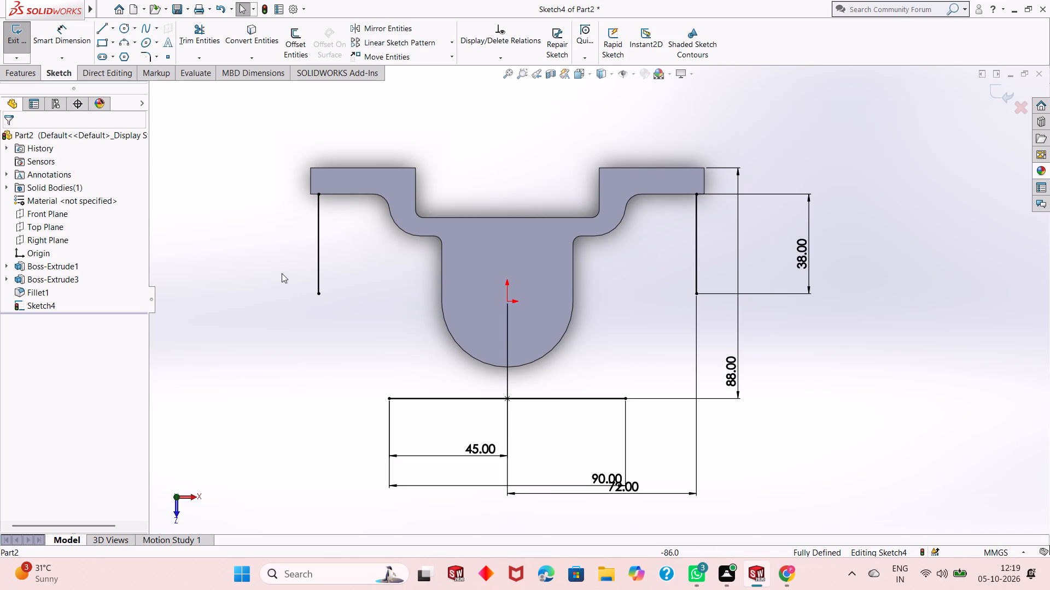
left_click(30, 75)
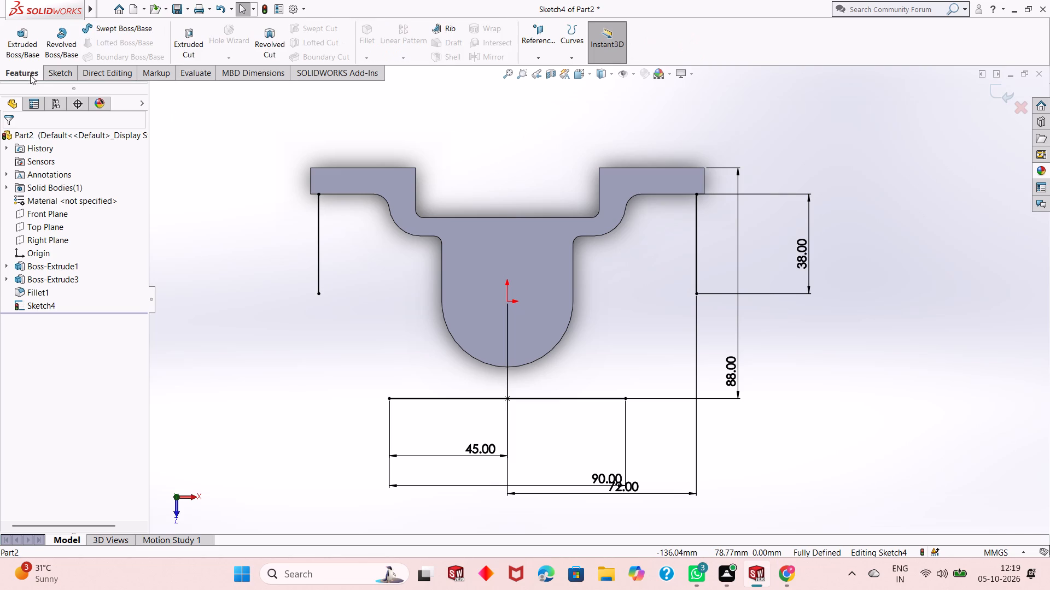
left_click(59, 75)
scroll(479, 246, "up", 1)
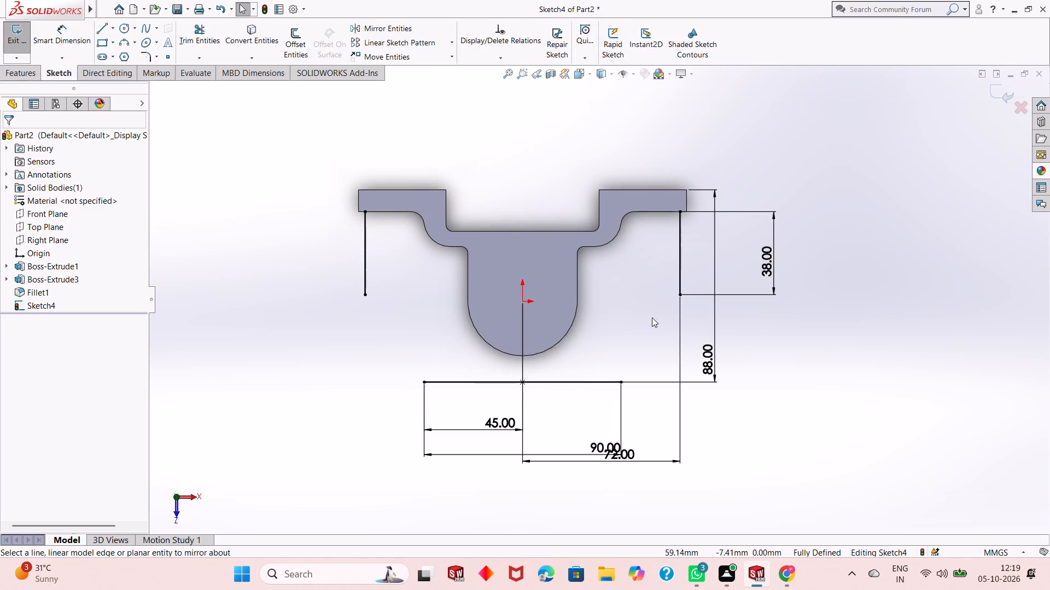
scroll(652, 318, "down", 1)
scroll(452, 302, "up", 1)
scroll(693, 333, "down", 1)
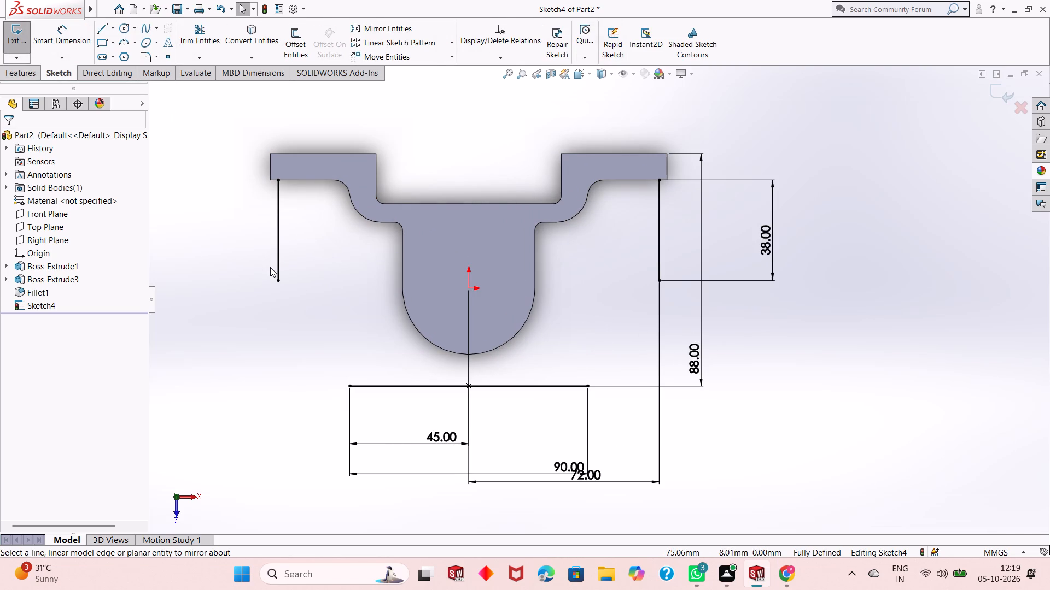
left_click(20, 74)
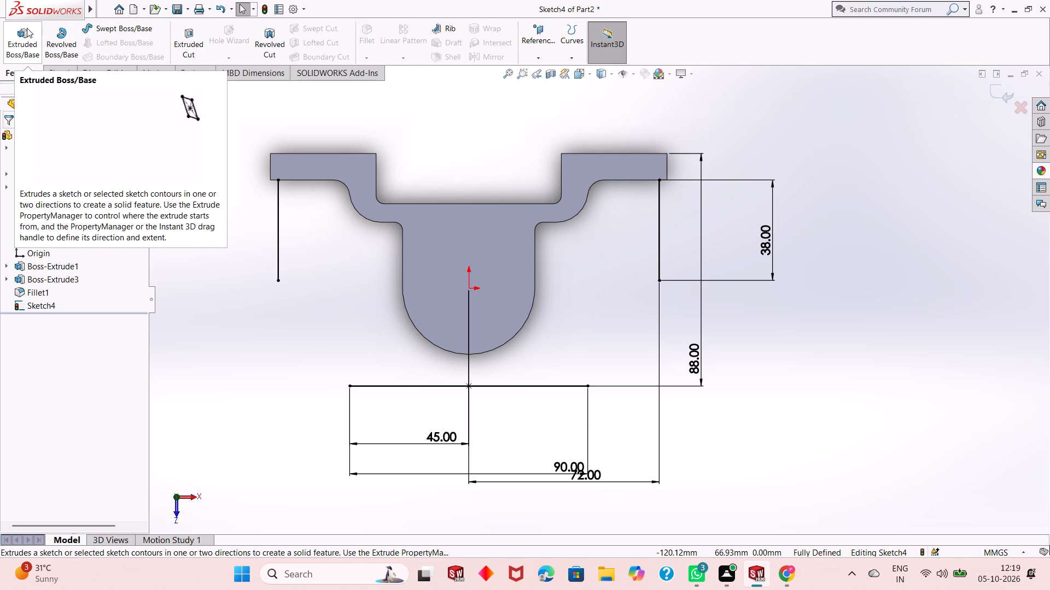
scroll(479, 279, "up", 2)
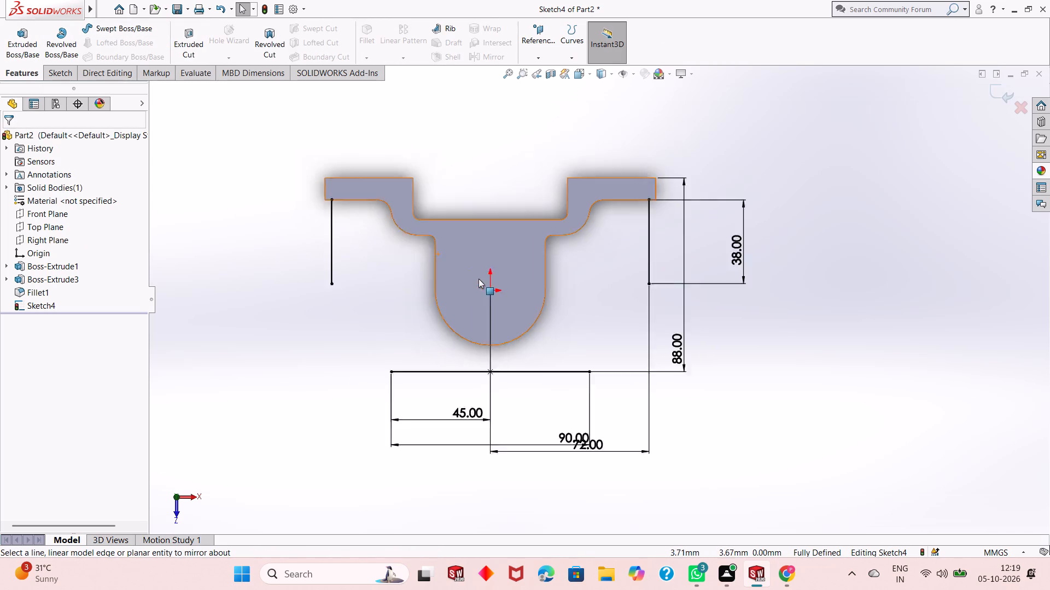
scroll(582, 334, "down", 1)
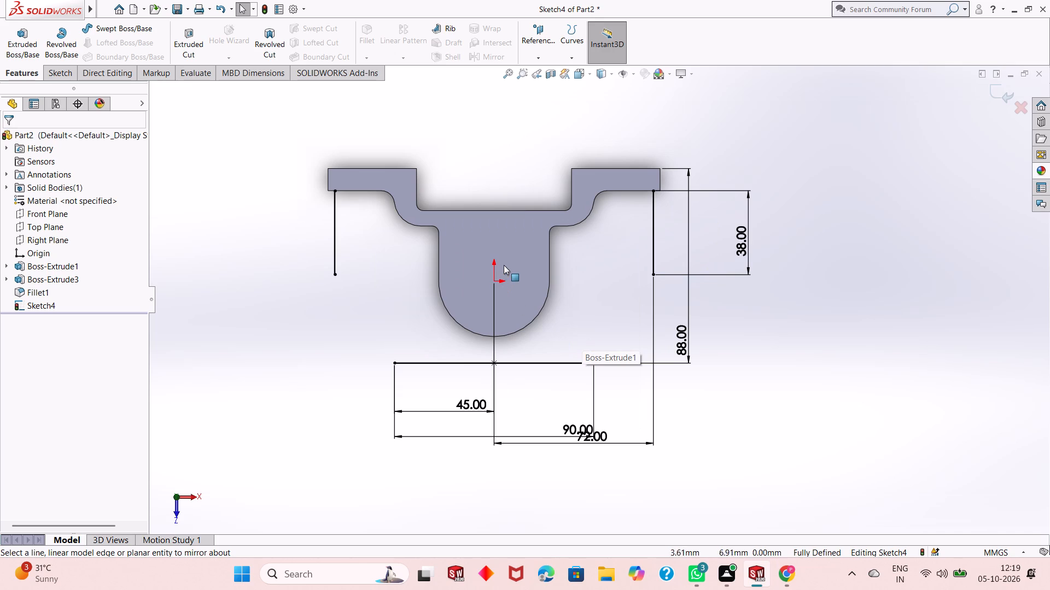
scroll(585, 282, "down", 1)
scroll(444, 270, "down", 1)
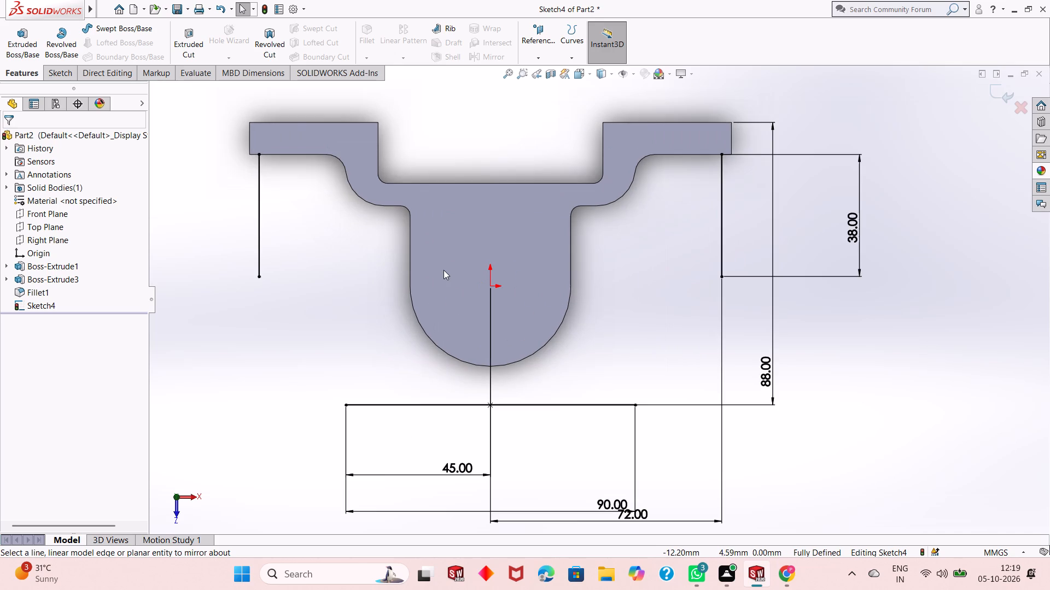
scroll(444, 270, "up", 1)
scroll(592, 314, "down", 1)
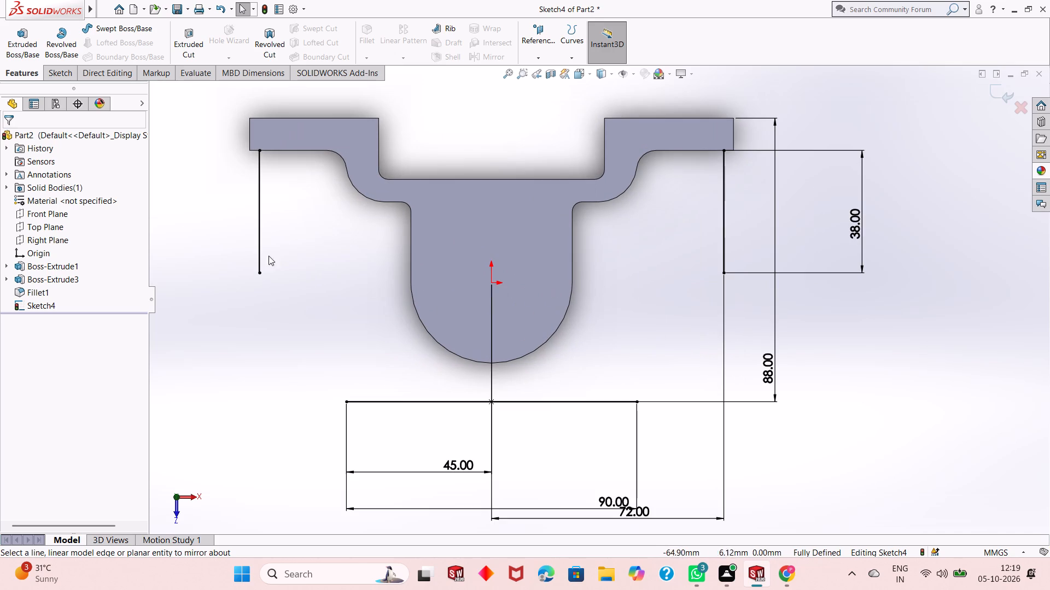
Draw a 27 mm horizontal and a 40 mm vertical line connecting the left 38 mm line's lower end to the base line's left end.
left_click(55, 73)
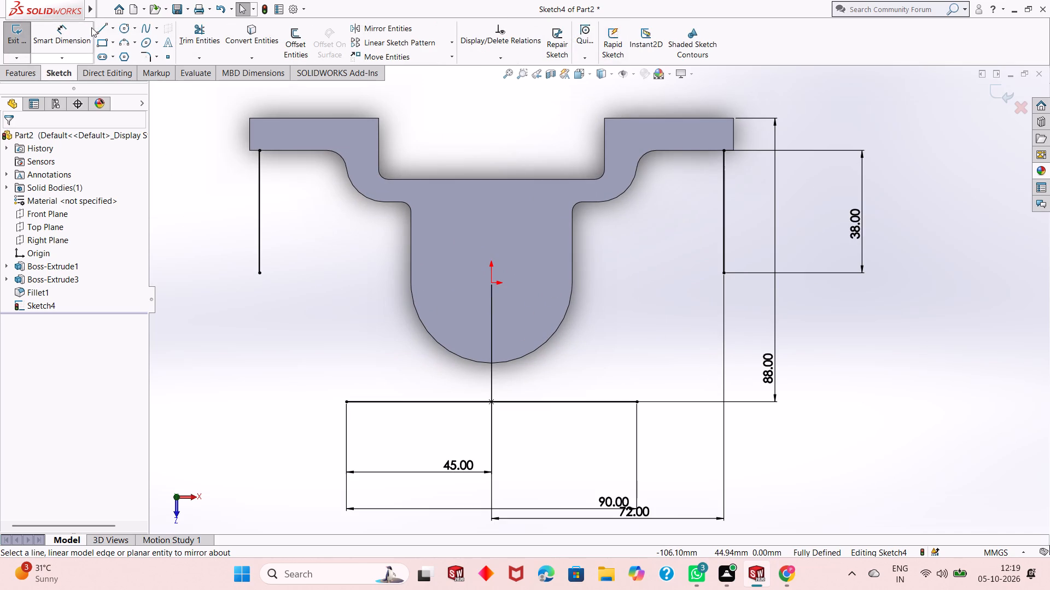
left_click(100, 27)
left_click(260, 276)
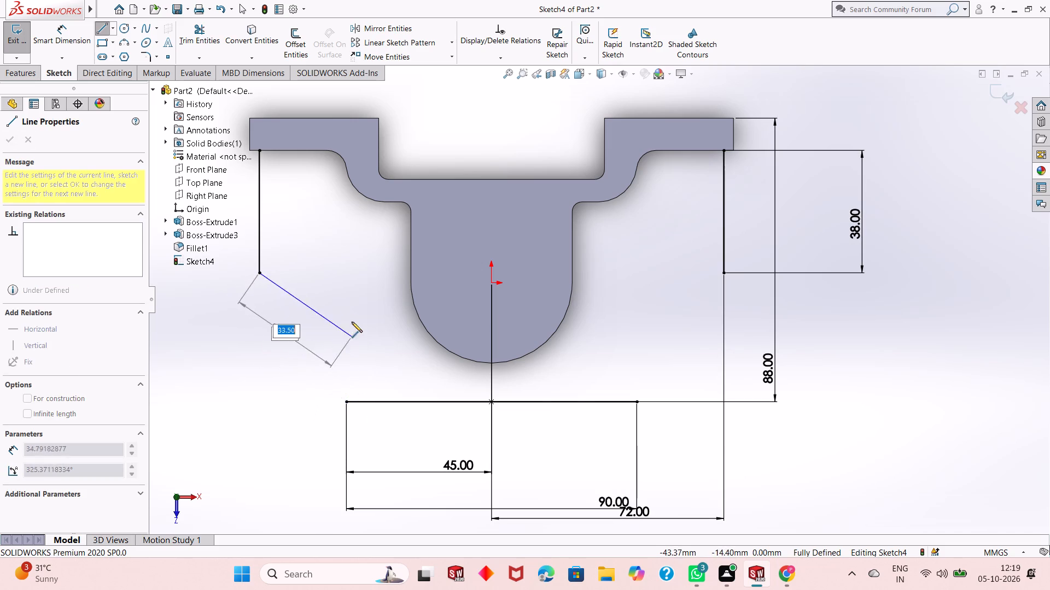
left_click(347, 271)
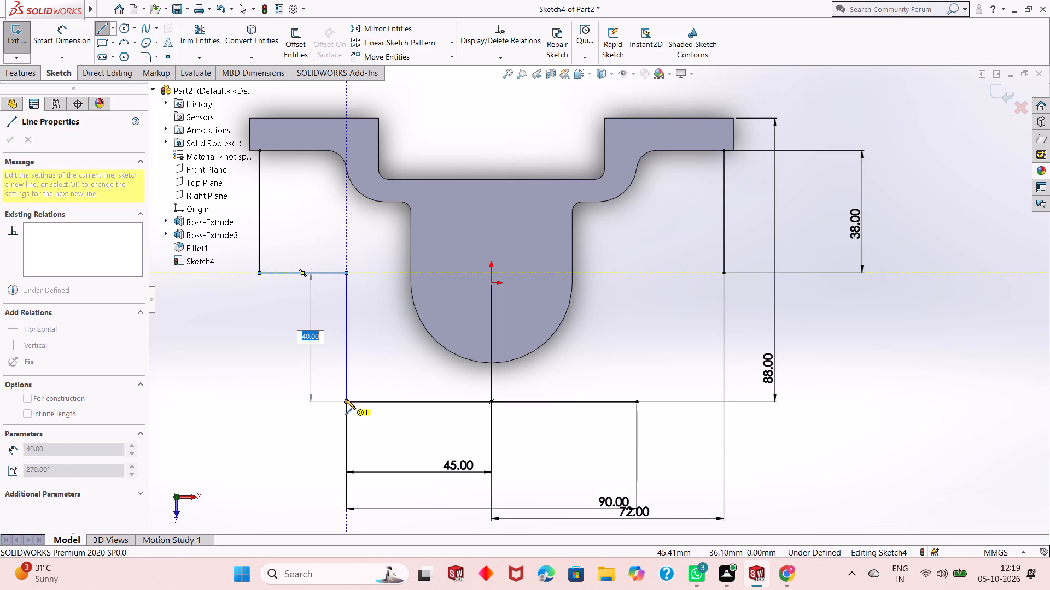
left_click(345, 399)
key("Escape")
key("Escape")
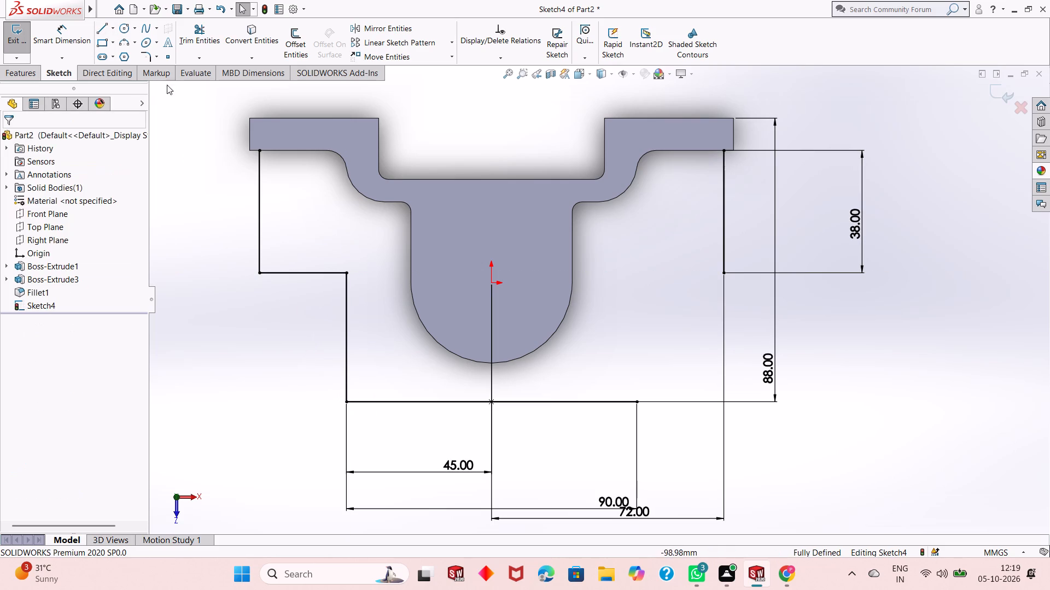
Draw a 27 mm horizontal and a 40 mm vertical line connecting the right 38 mm line's lower end to the base line's right end.
left_click(100, 28)
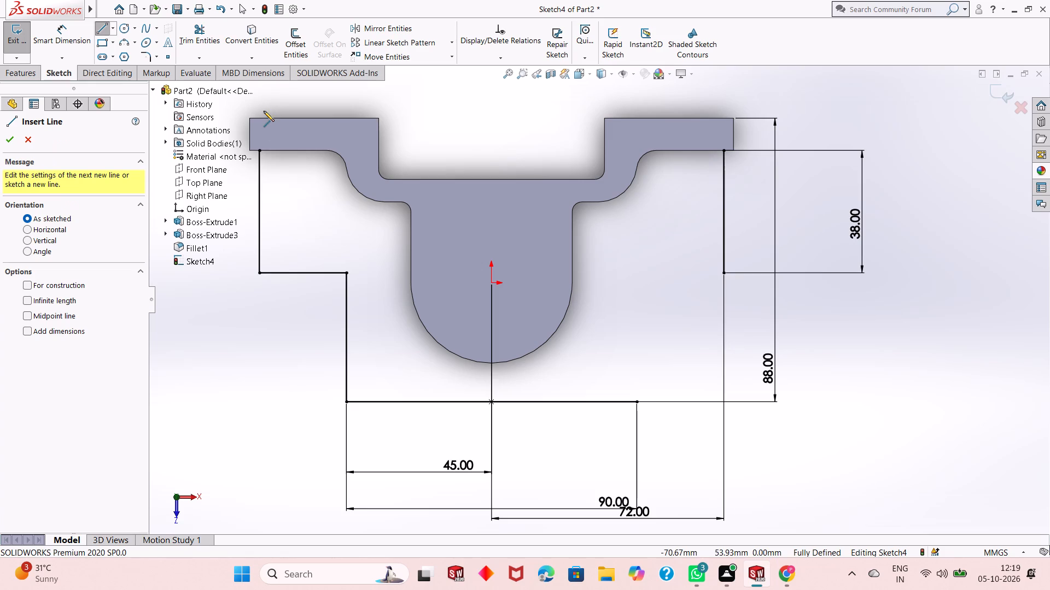
left_click(725, 272)
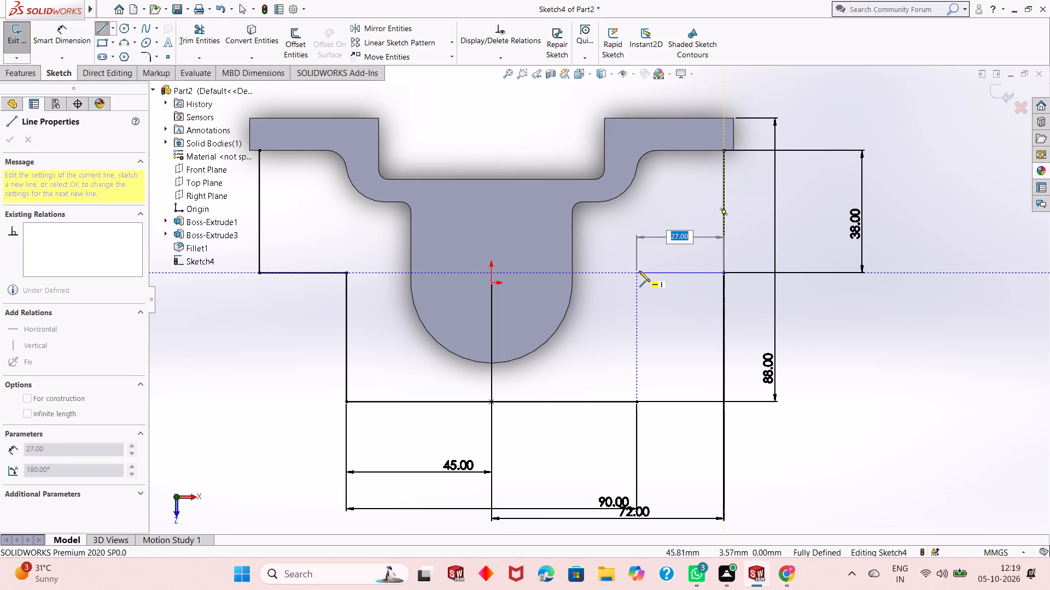
left_click(639, 271)
left_click(637, 401)
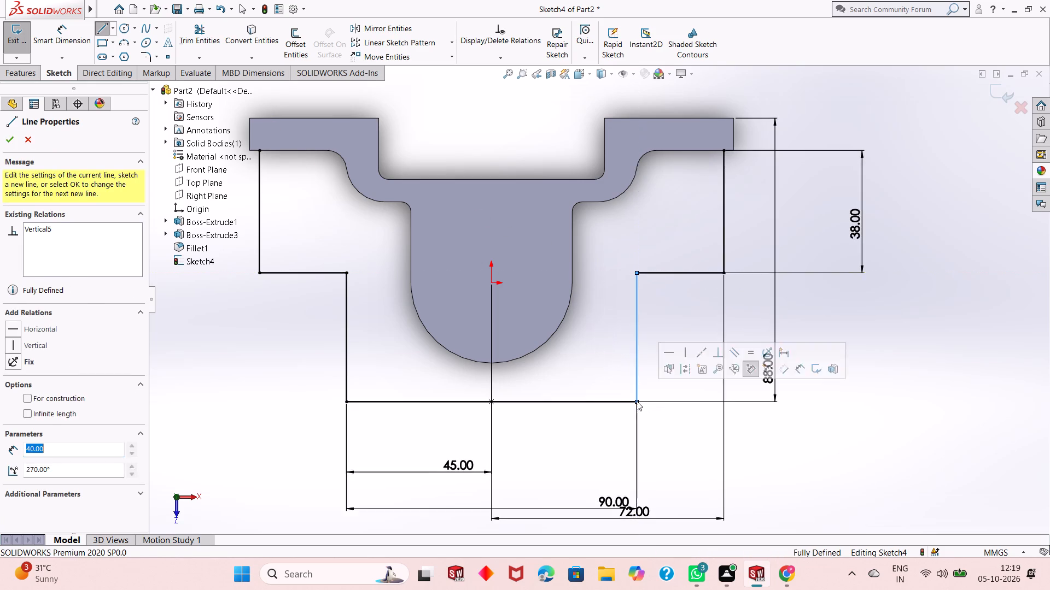
key("Escape")
key("Escape")
key("Escape")
key("Escape")
key("Escape")
key("Escape")
key("Escape")
key("Escape")
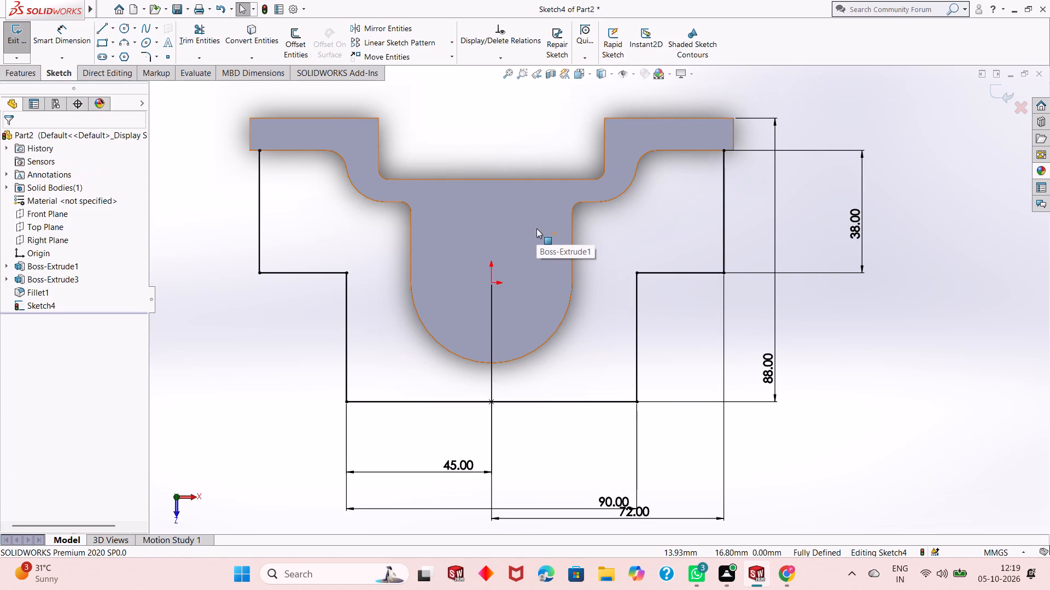
key("Escape")
key("Escape")
key("Escape")
key("Escape")
key("Escape")
key("Escape")
key("Escape")
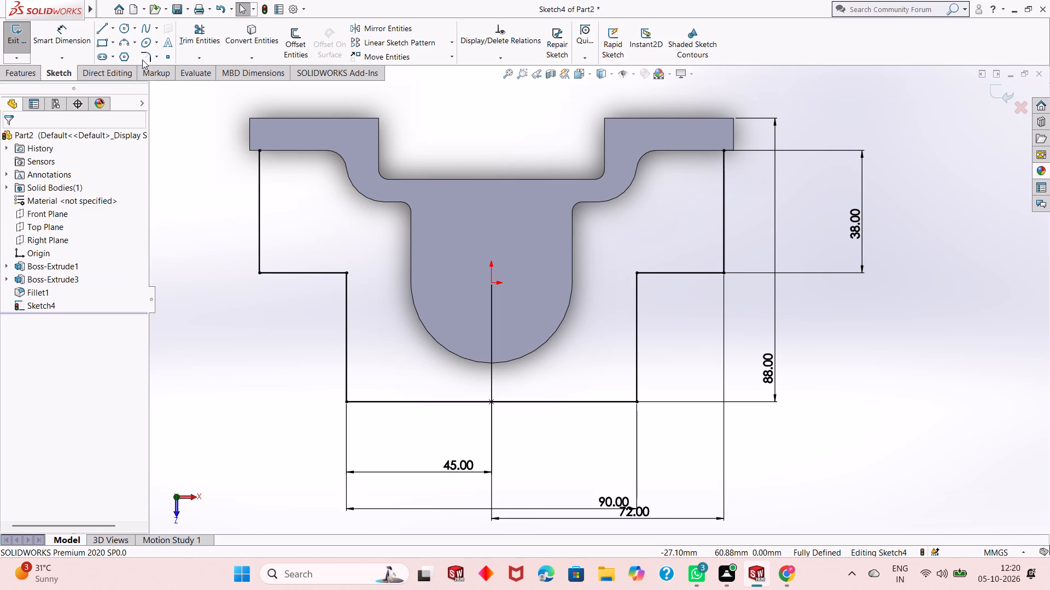
Apply 12 mm sketch fillets to the two inner corners where the 27 mm horizontal lines meet the 40 mm vertical lines.
left_click(142, 60)
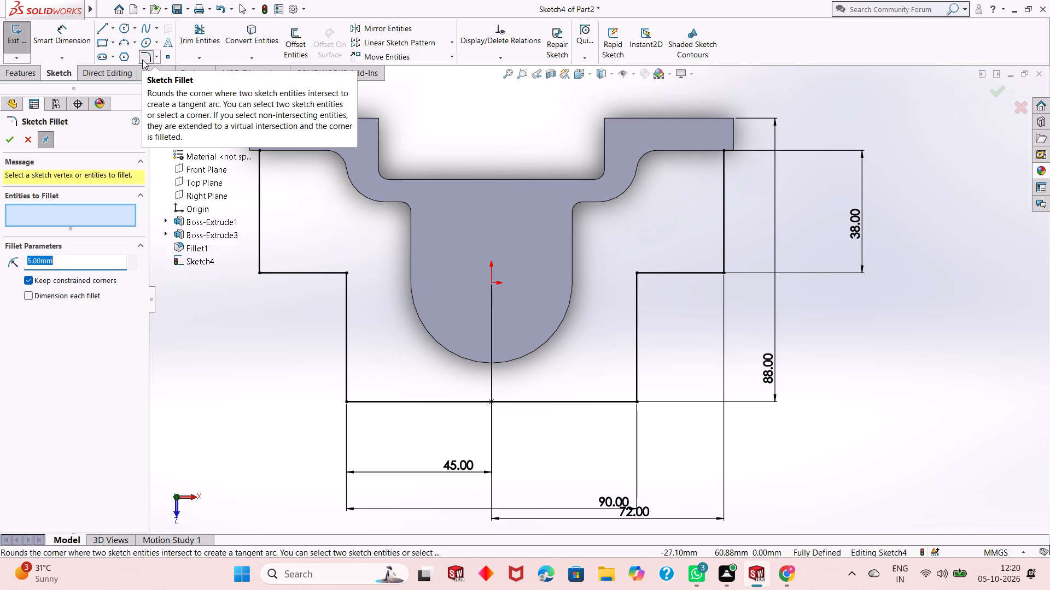
type("12")
key("Return")
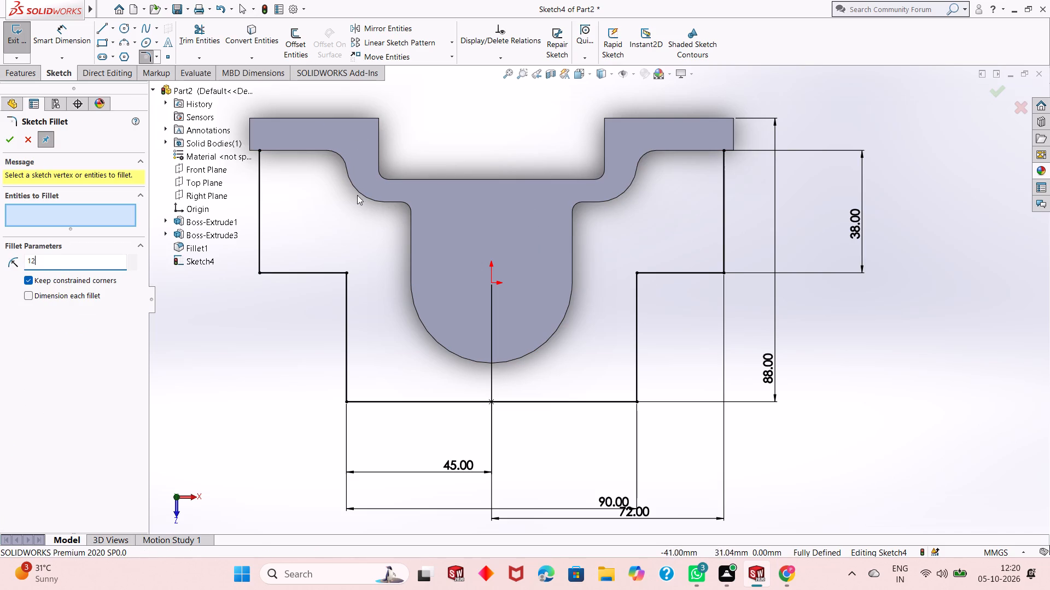
left_click(346, 271)
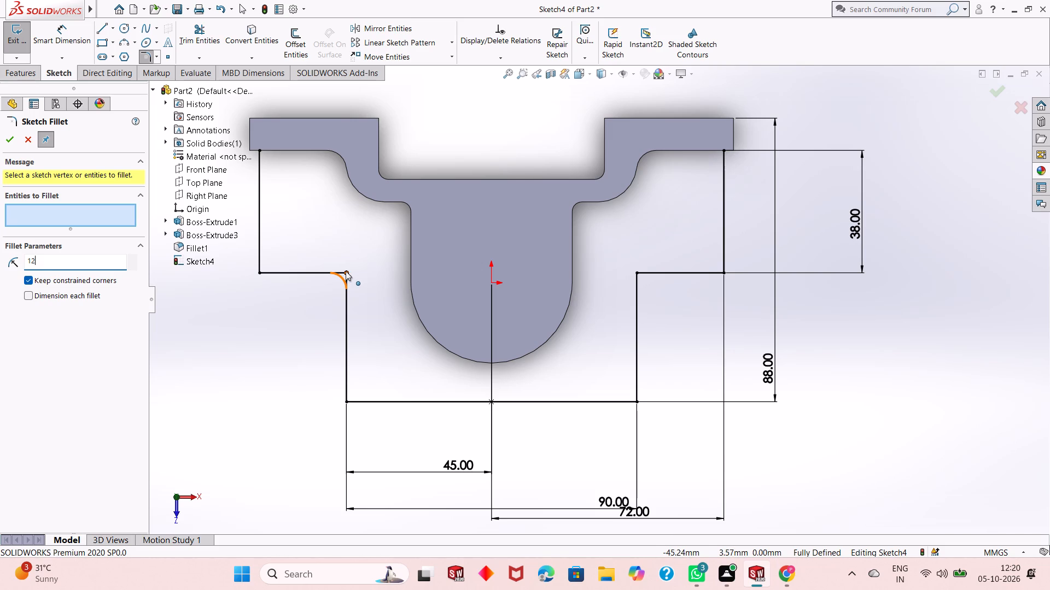
left_click(635, 270)
left_click(13, 147)
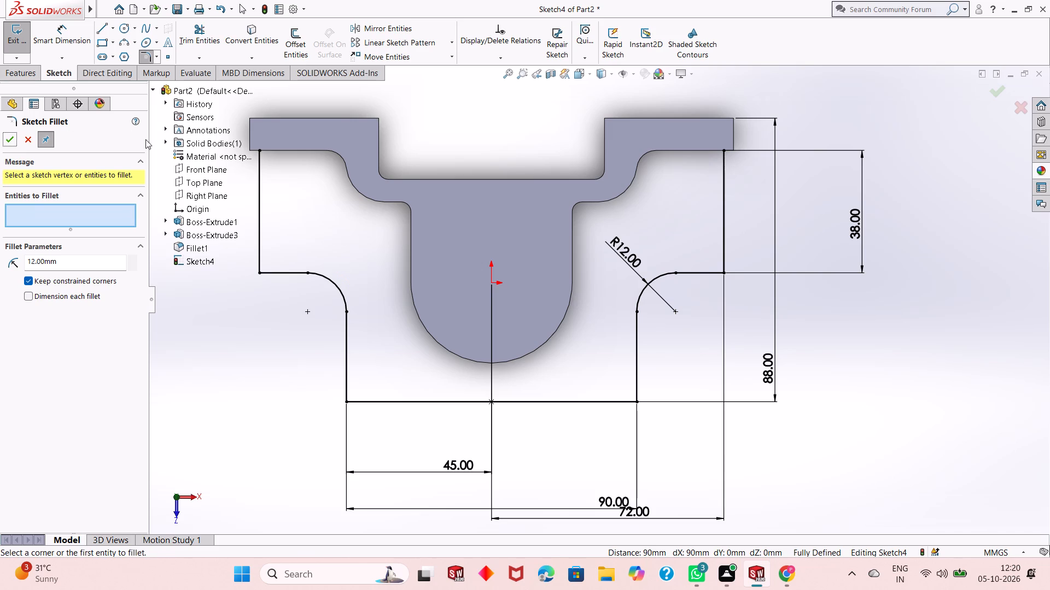
Apply 12 mm sketch fillets to the two outer corners at the lower ends of the 38 mm side lines.
left_click(259, 273)
left_click(725, 274)
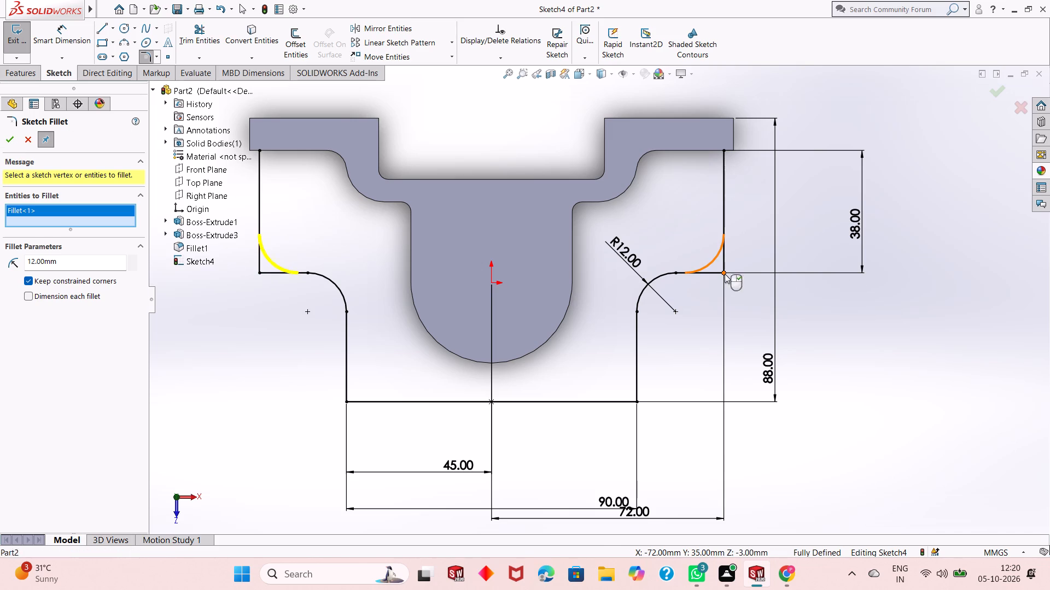
left_click(8, 141)
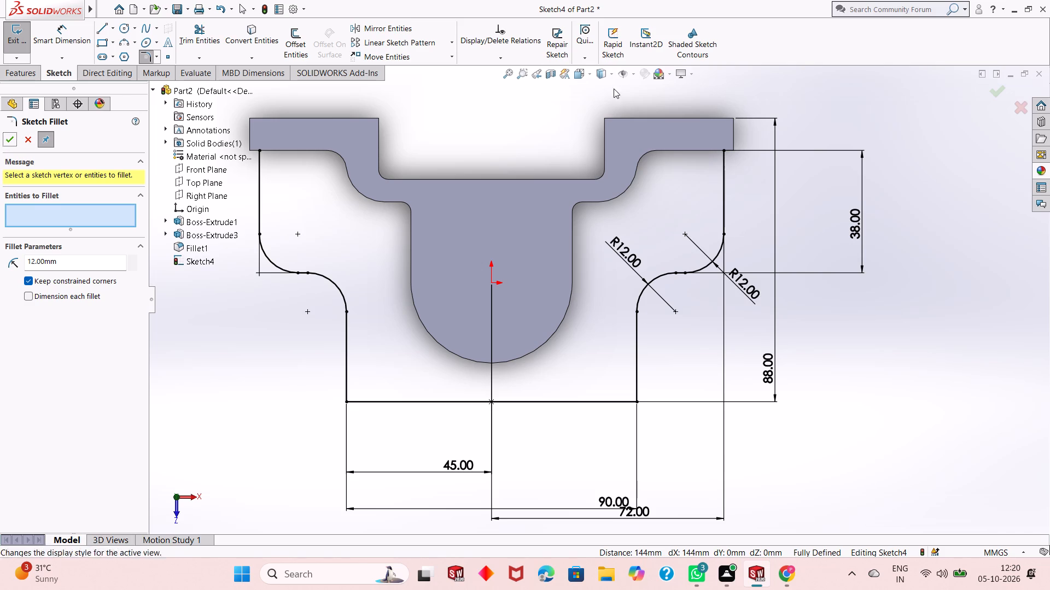
scroll(733, 143, "up", 1)
scroll(704, 167, "down", 4)
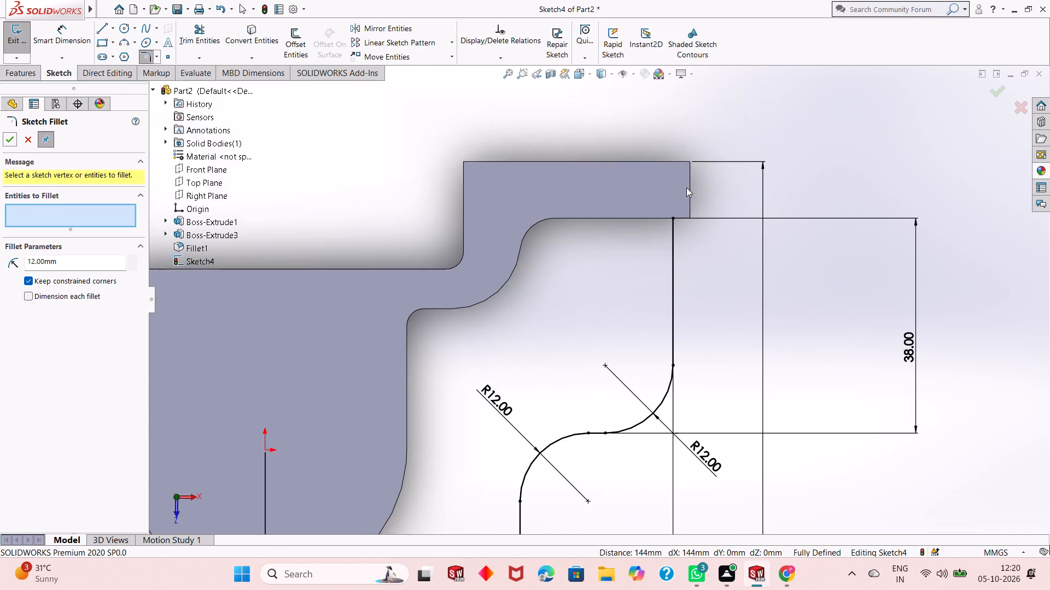
scroll(665, 210, "down", 3)
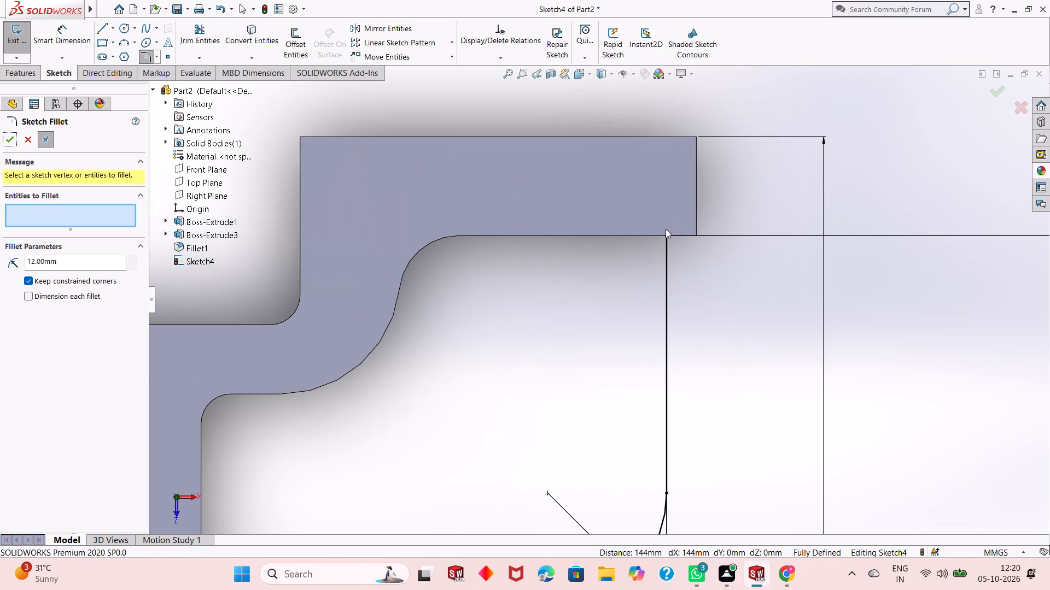
key("Escape")
key("Escape")
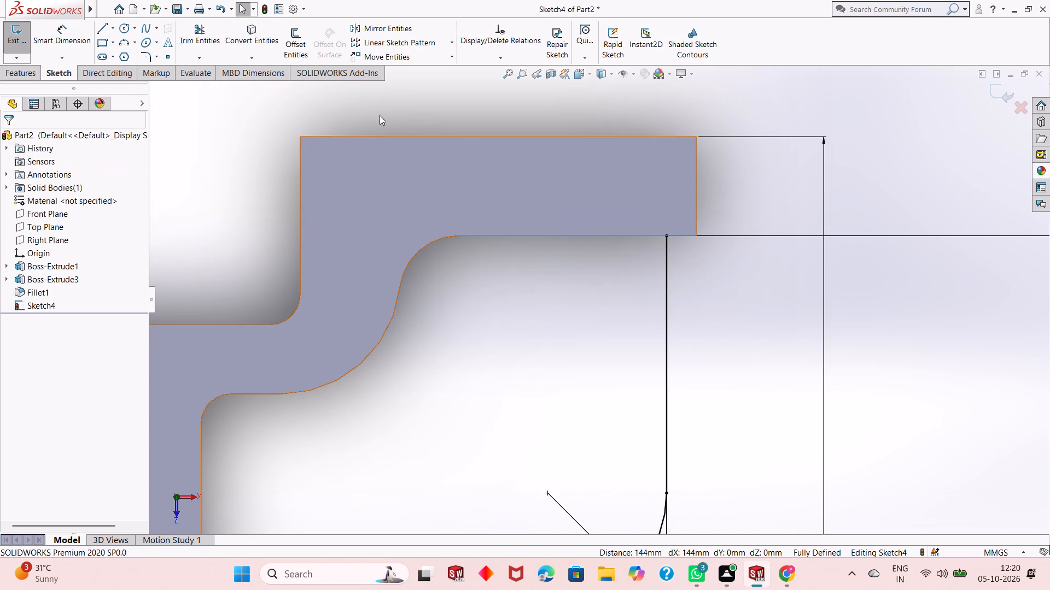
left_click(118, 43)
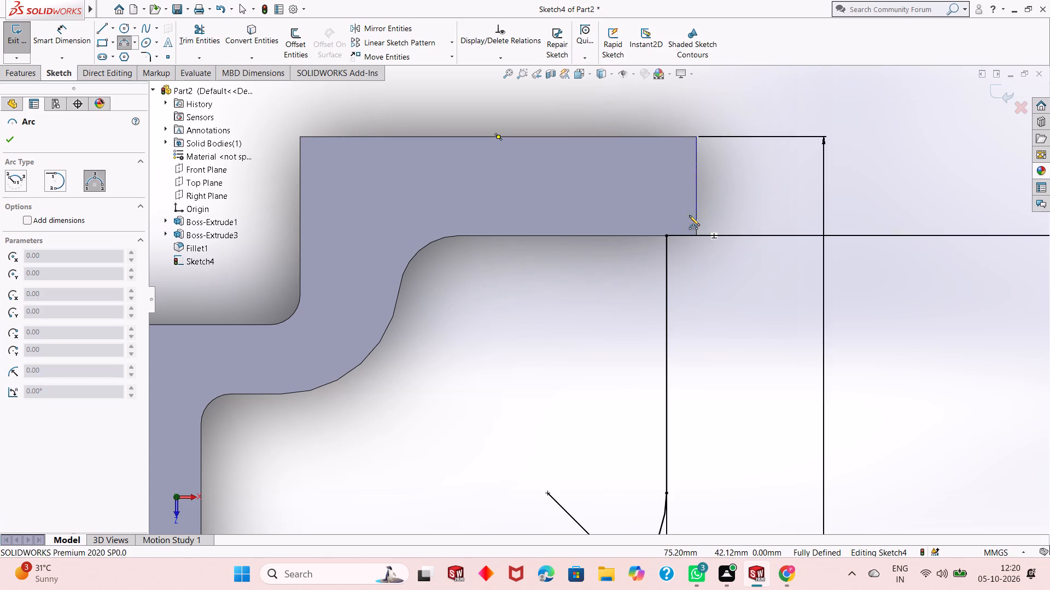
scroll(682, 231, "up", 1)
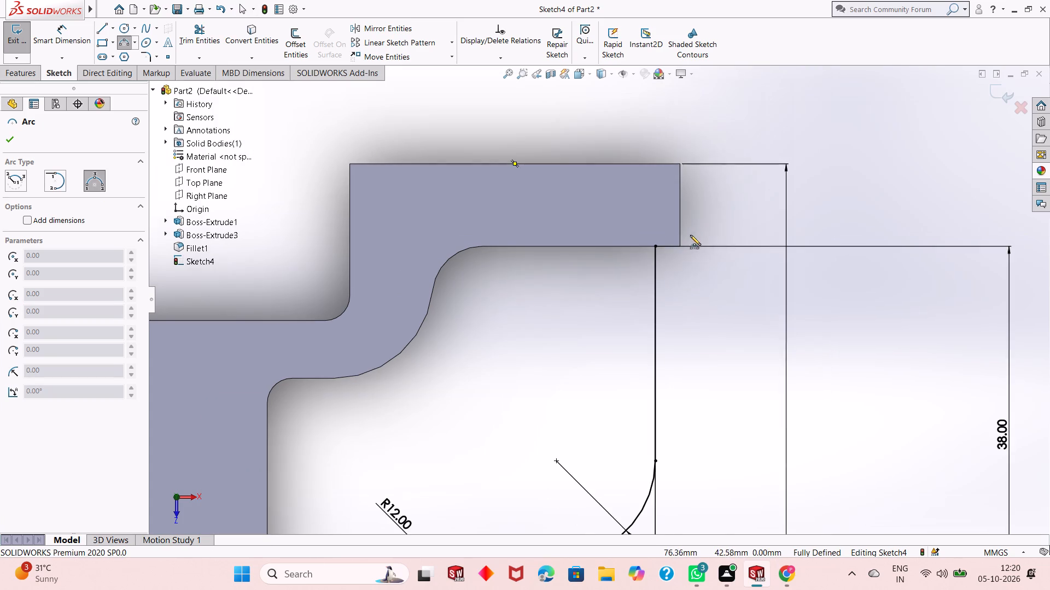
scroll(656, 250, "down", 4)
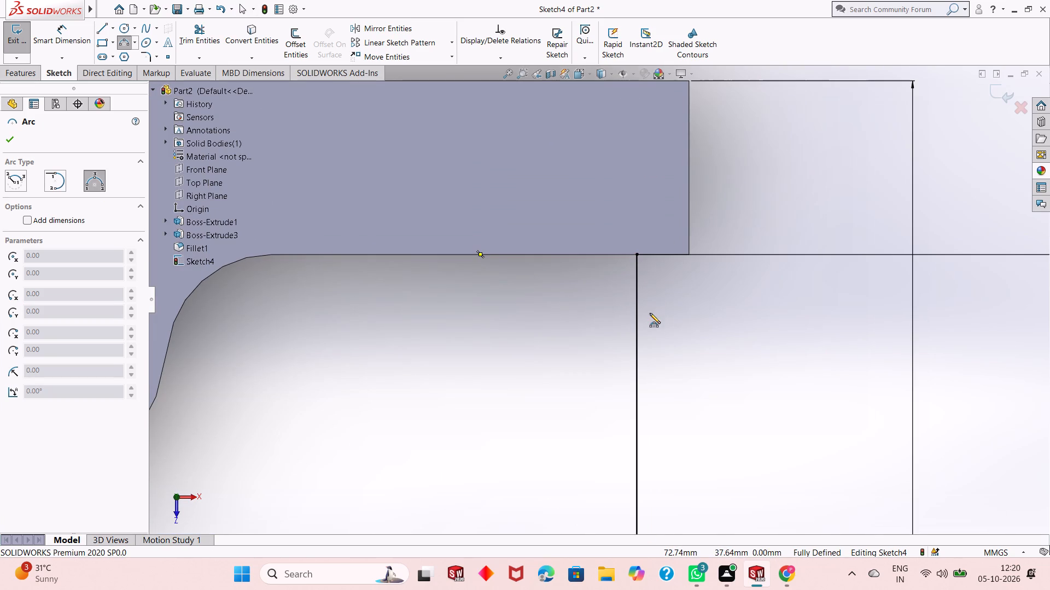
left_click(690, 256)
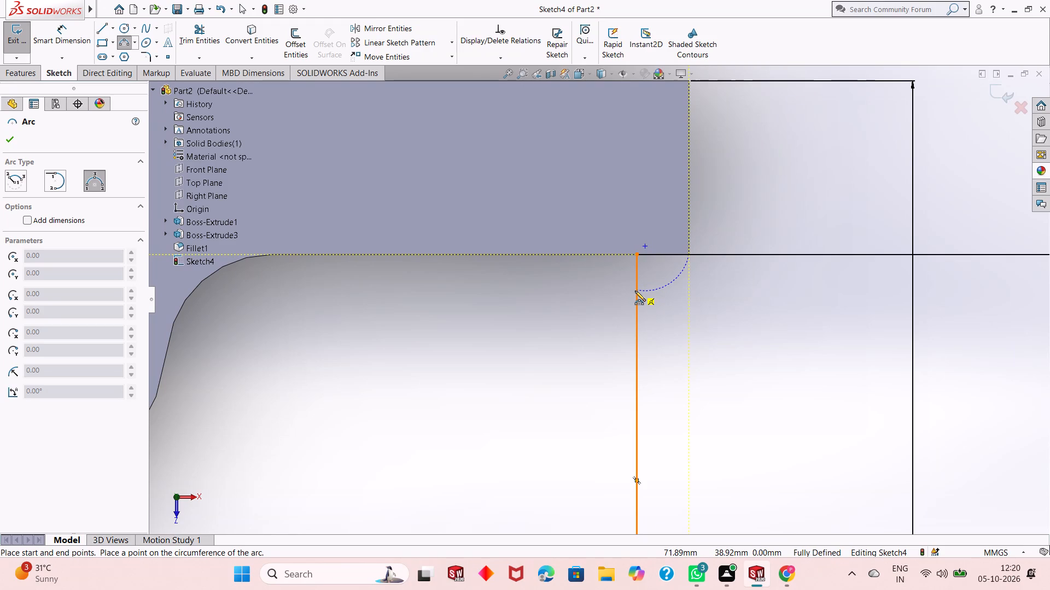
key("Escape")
Draw a 3 mm radius three-point arc from the flange's lower right corner to the right vertical side line.
scroll(663, 274, "down", 4)
scroll(662, 278, "up", 13)
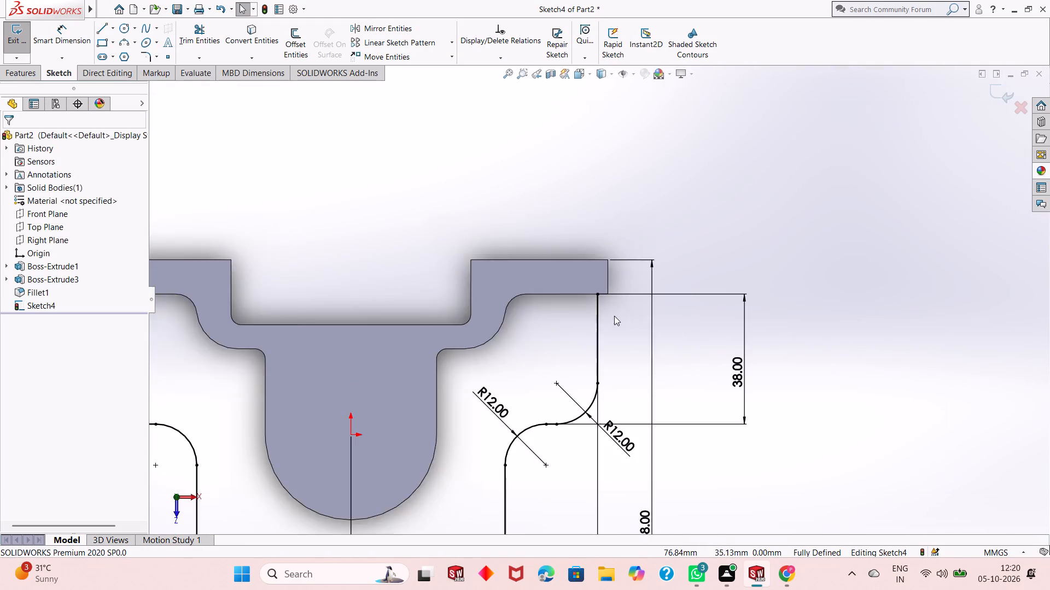
scroll(614, 316, "up", 5)
scroll(542, 461, "down", 4)
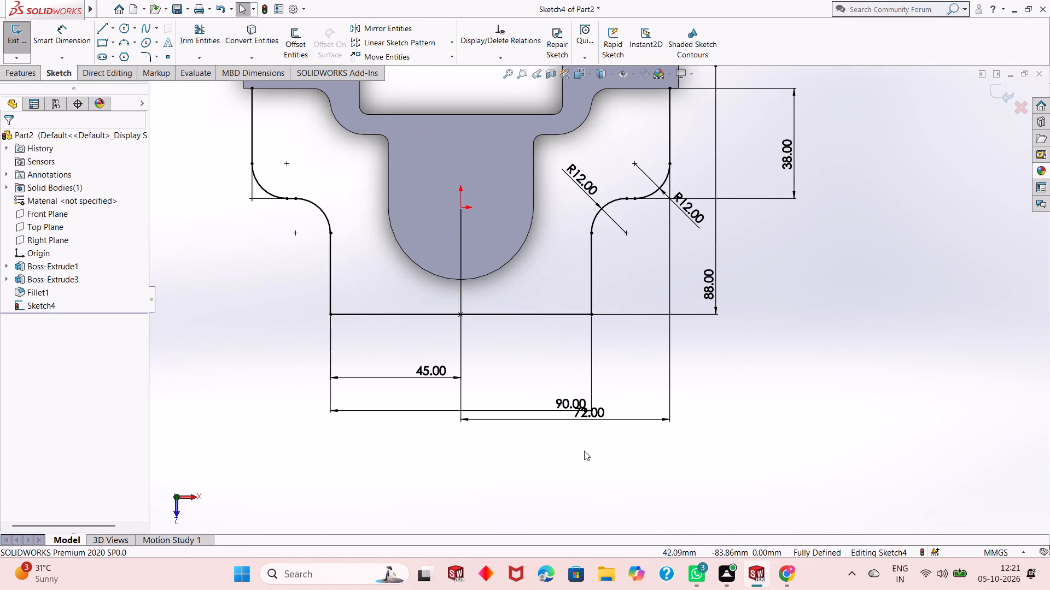
scroll(584, 451, "up", 4)
scroll(638, 192, "down", 11)
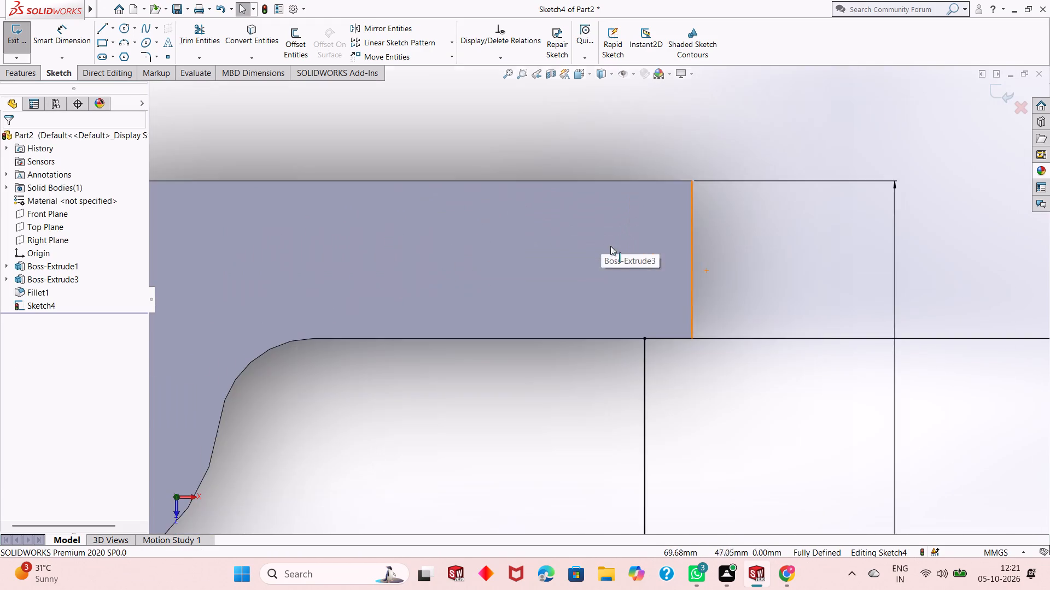
scroll(610, 246, "down", 4)
scroll(627, 349, "up", 2)
scroll(679, 409, "down", 1)
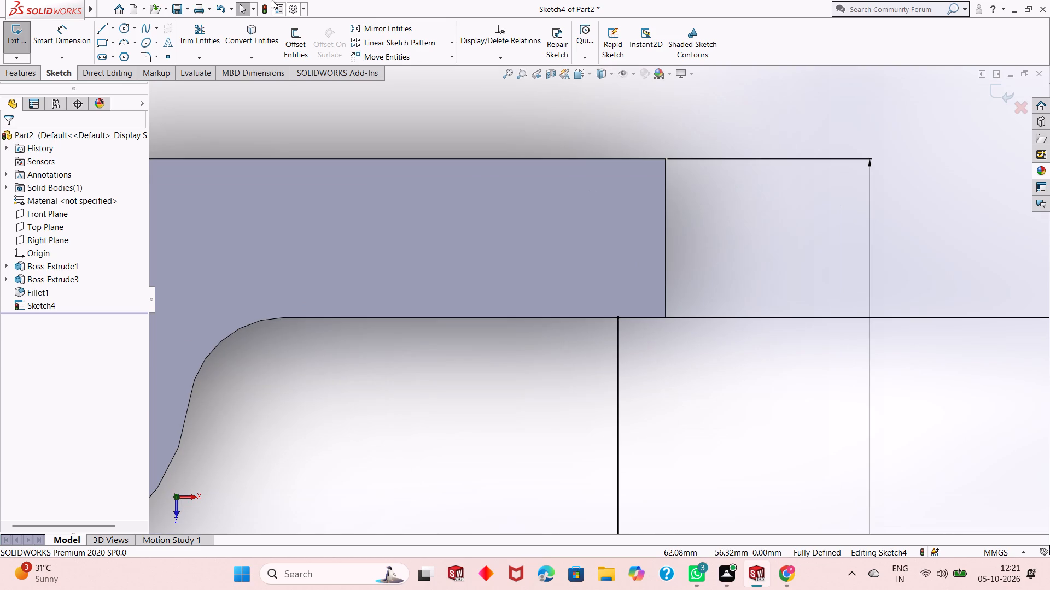
left_click(124, 40)
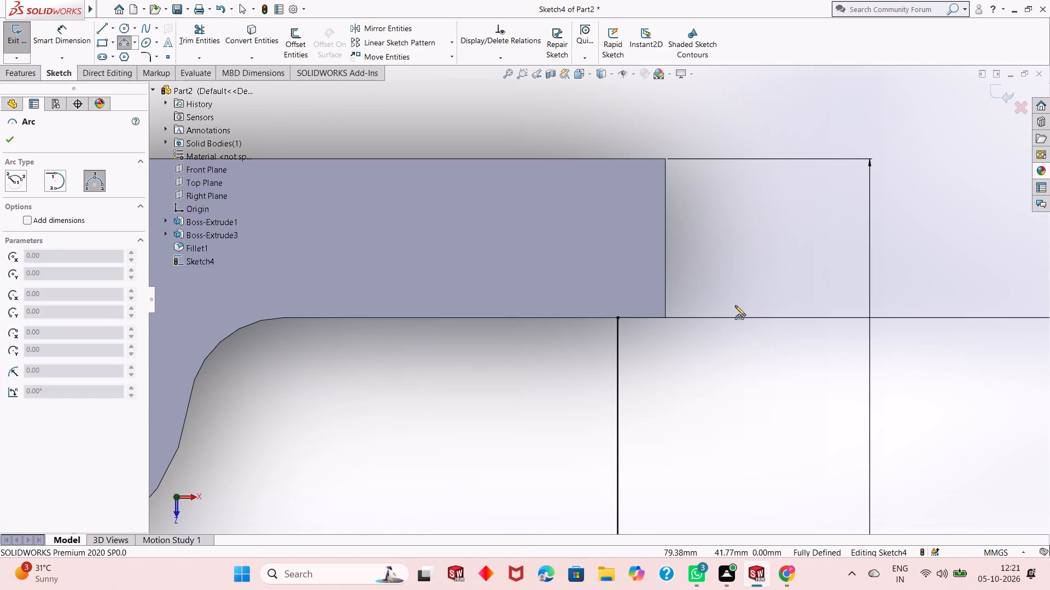
left_click(666, 318)
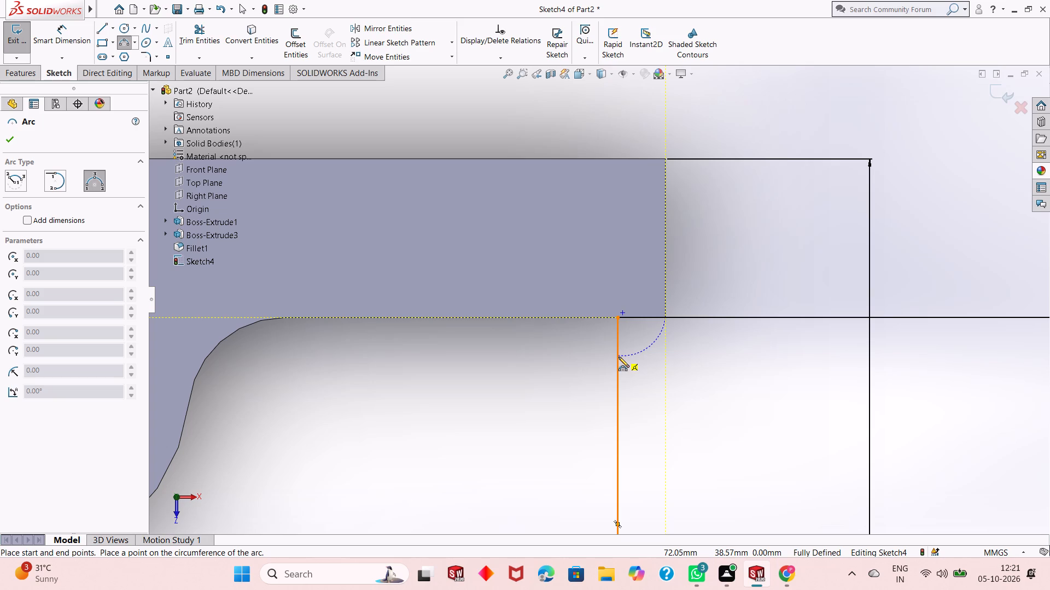
left_click(618, 355)
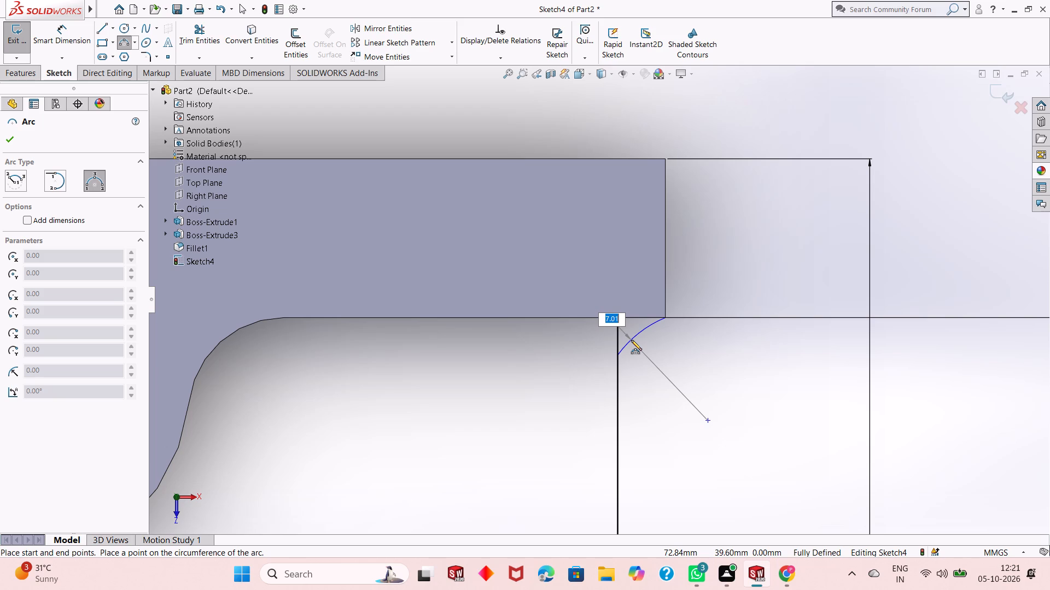
key("3")
key("Return")
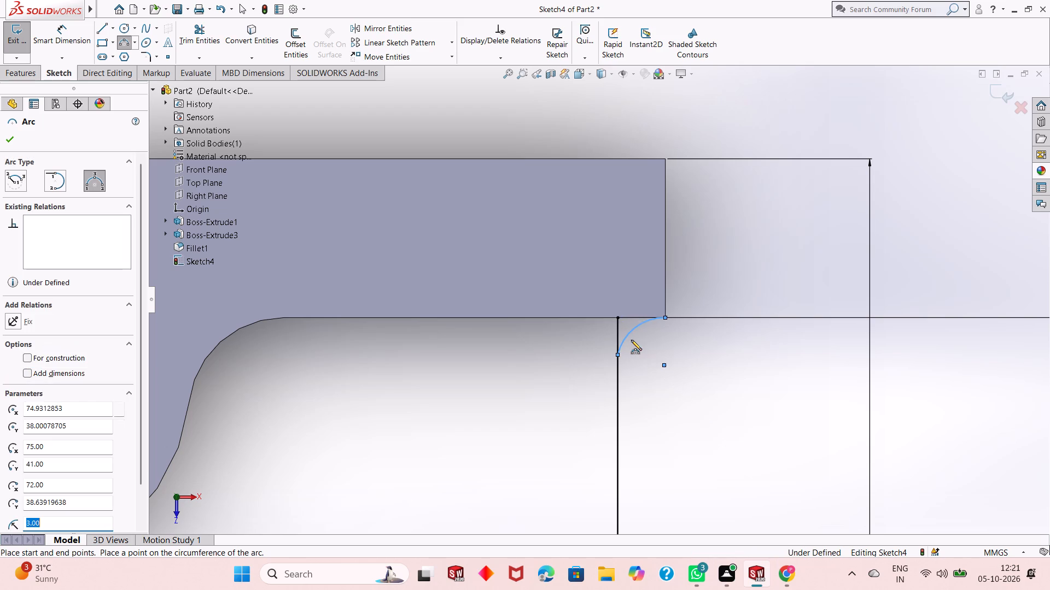
key("Escape")
key("Escape")
key("Escape")
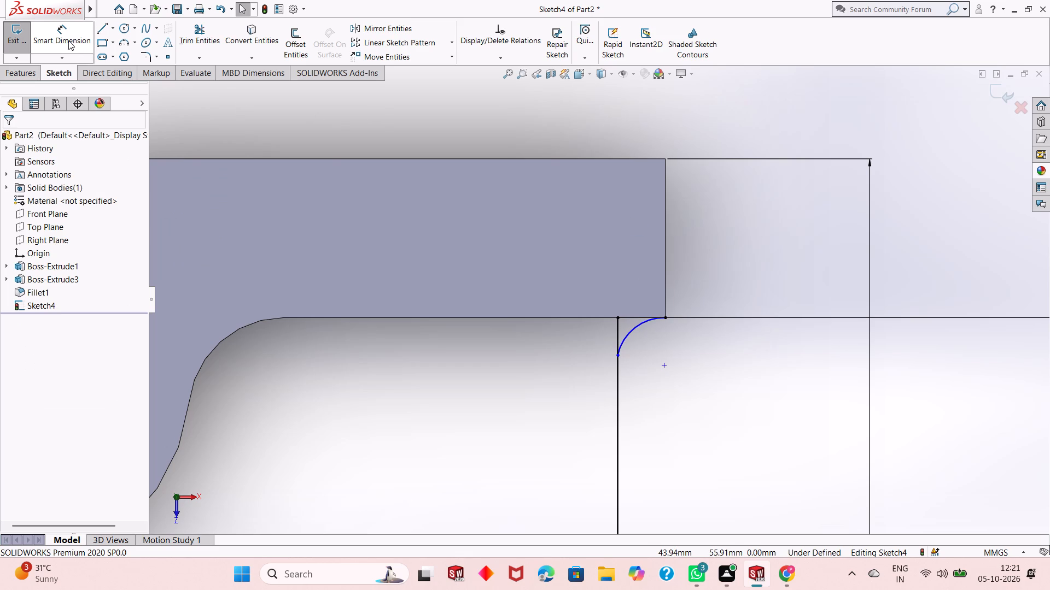
Dimension the new arc at the flange's lower right corner with a 3 mm radius.
left_click(68, 40)
left_click(636, 328)
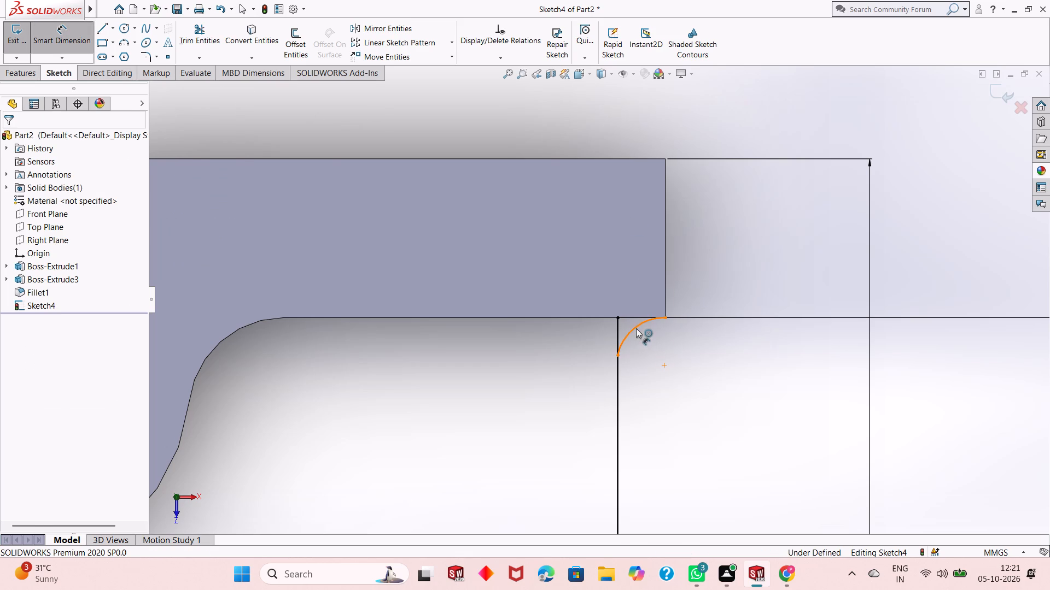
left_click(709, 378)
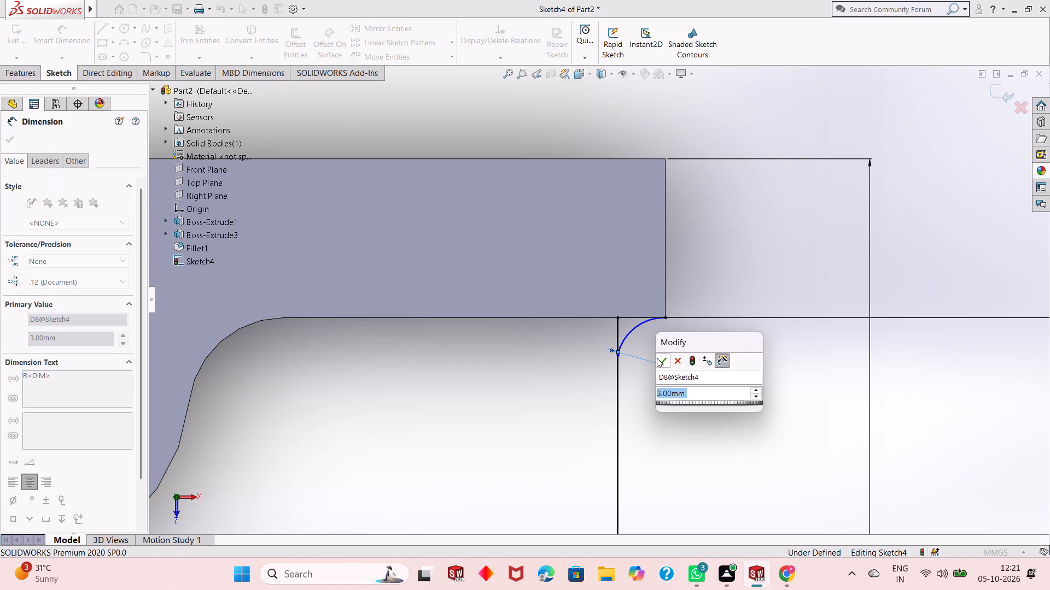
left_click(657, 358)
key("Escape")
key("Escape")
key("Escape")
Add a tangent relation between the 3 mm arc and the right vertical side line.
left_click(634, 326)
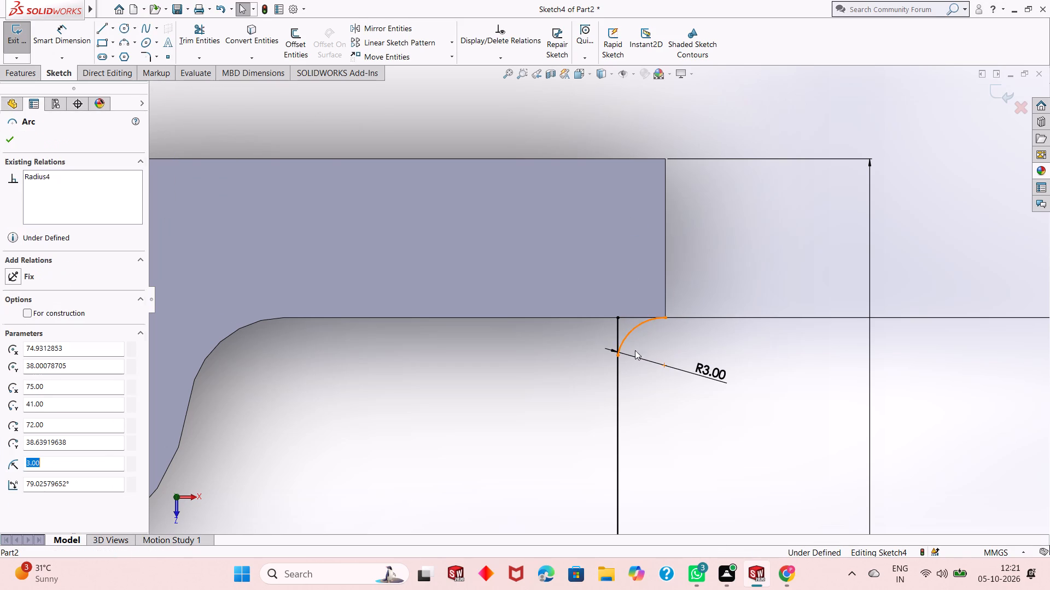
left_click(619, 388, "ctrl")
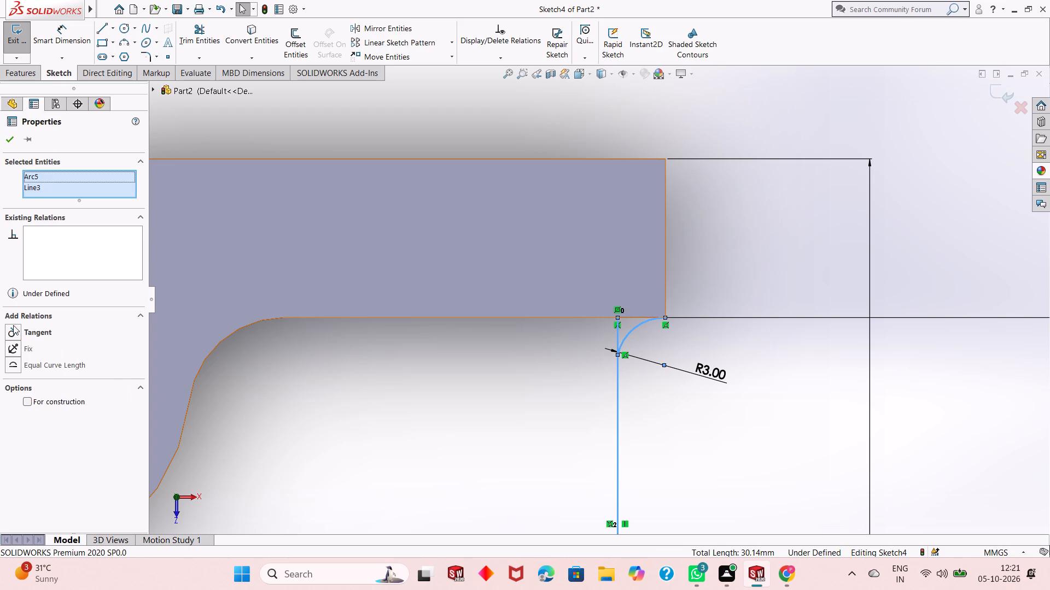
left_click(10, 324)
left_click(6, 132)
key("Escape")
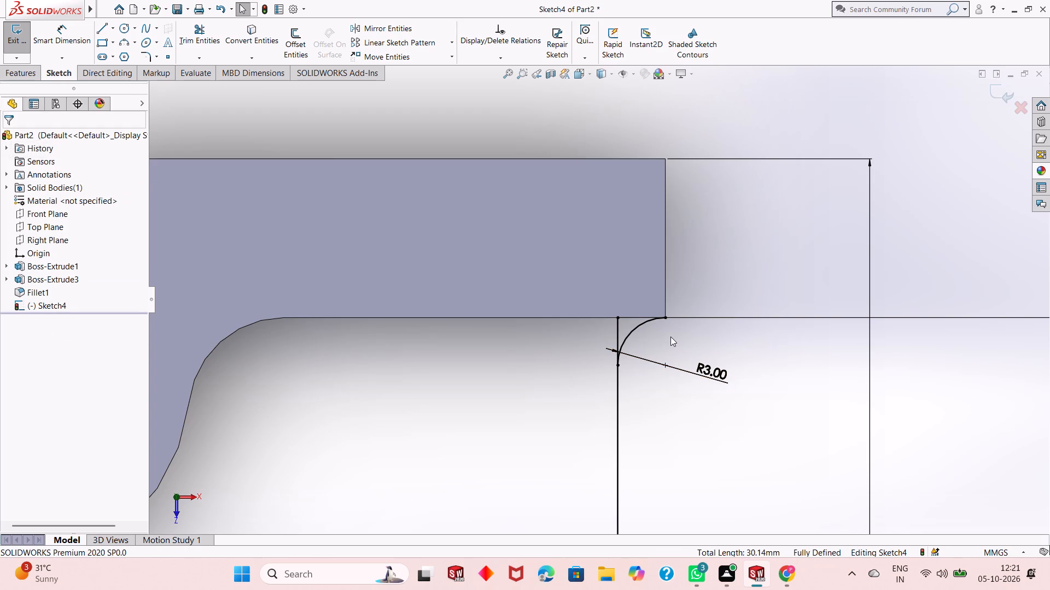
Trim away the short piece of the right vertical side line above the 3 mm arc.
scroll(701, 323, "down", 2)
scroll(713, 341, "up", 2)
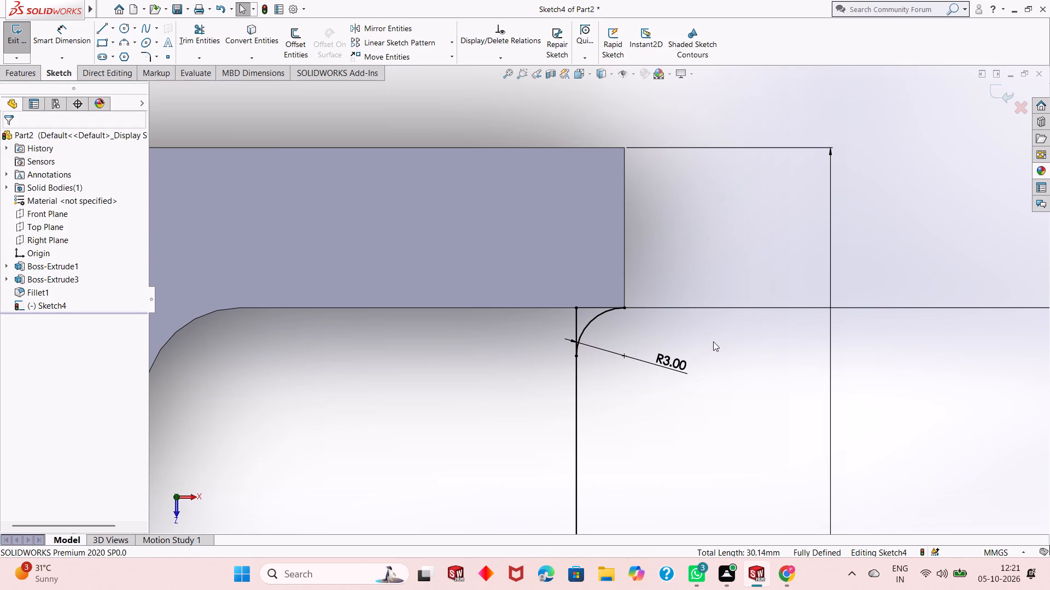
scroll(710, 353, "up", 2)
scroll(584, 337, "down", 2)
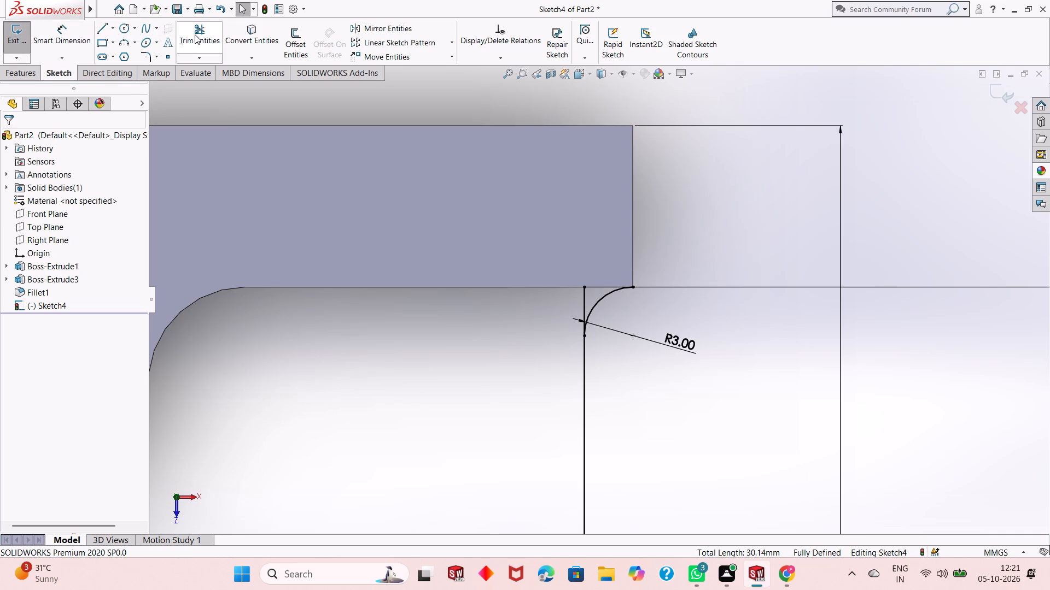
left_click(206, 37)
left_click(584, 293)
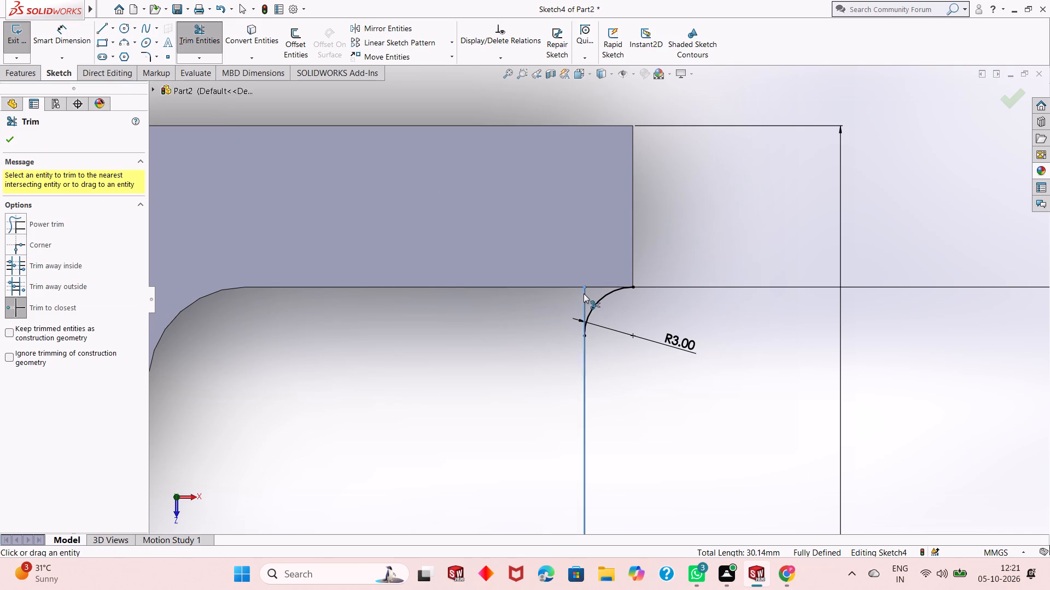
left_click(558, 290)
right_click(690, 249)
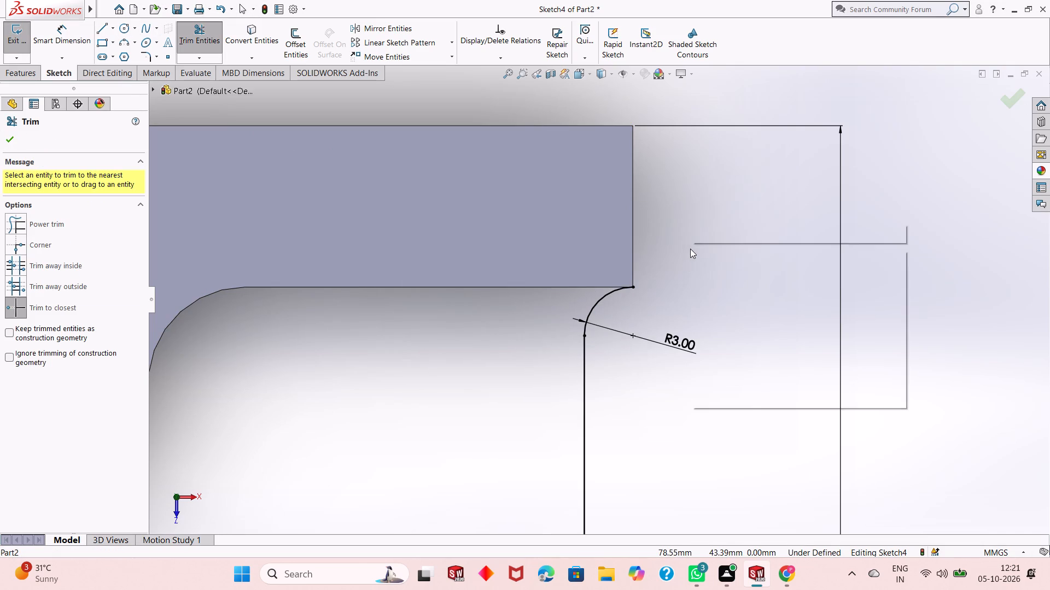
left_click(736, 282)
scroll(653, 326, "down", 3)
scroll(700, 359, "up", 2)
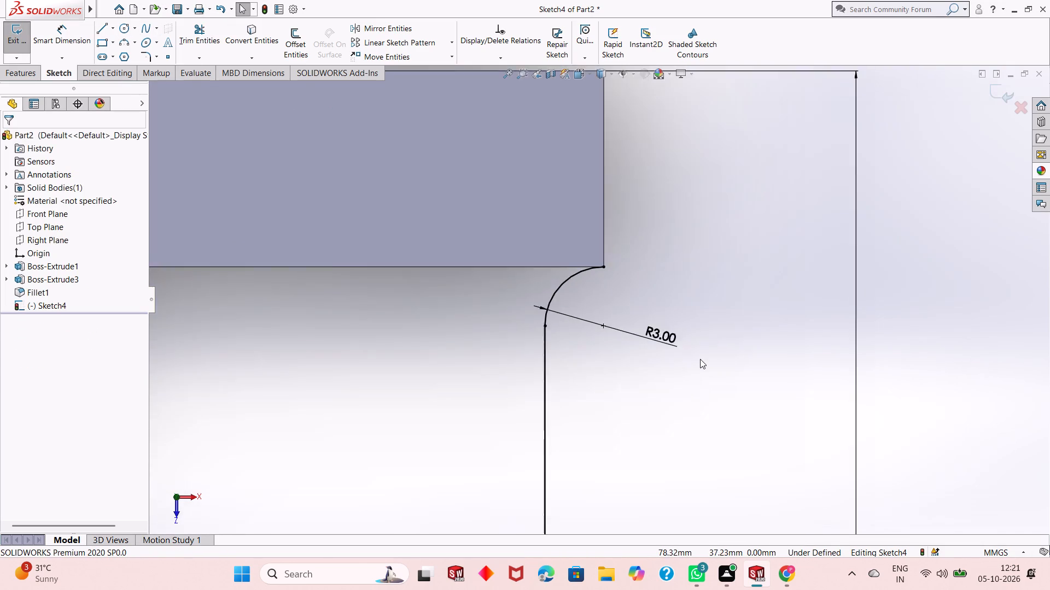
Draw a 3 mm horizontal line from the left vertical side line's upper end to the flange's lower left corner.
scroll(700, 359, "up", 11)
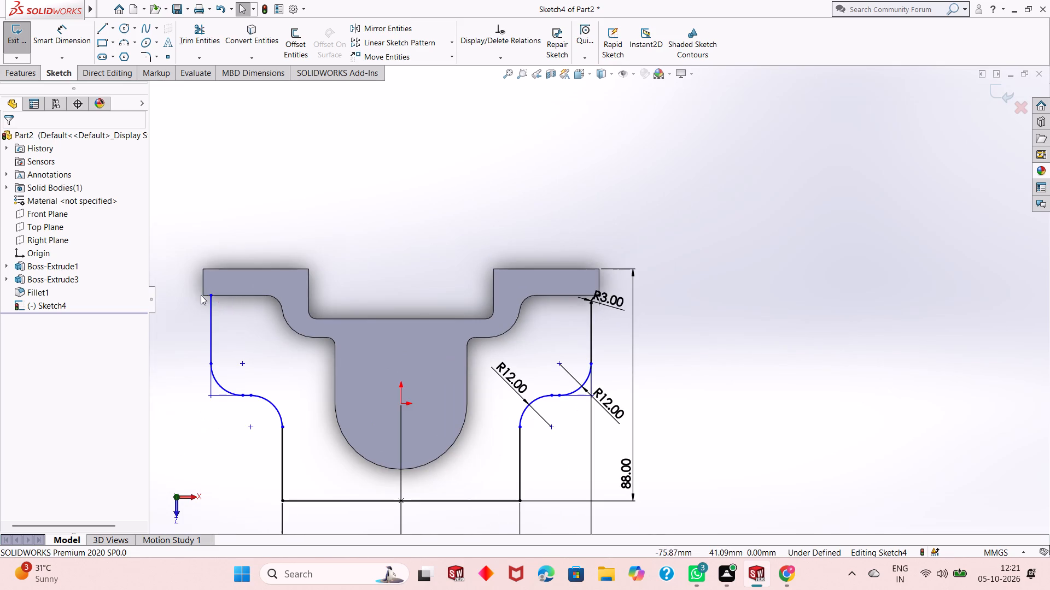
scroll(201, 295, "down", 3)
scroll(266, 318, "down", 3)
scroll(416, 269, "down", 3)
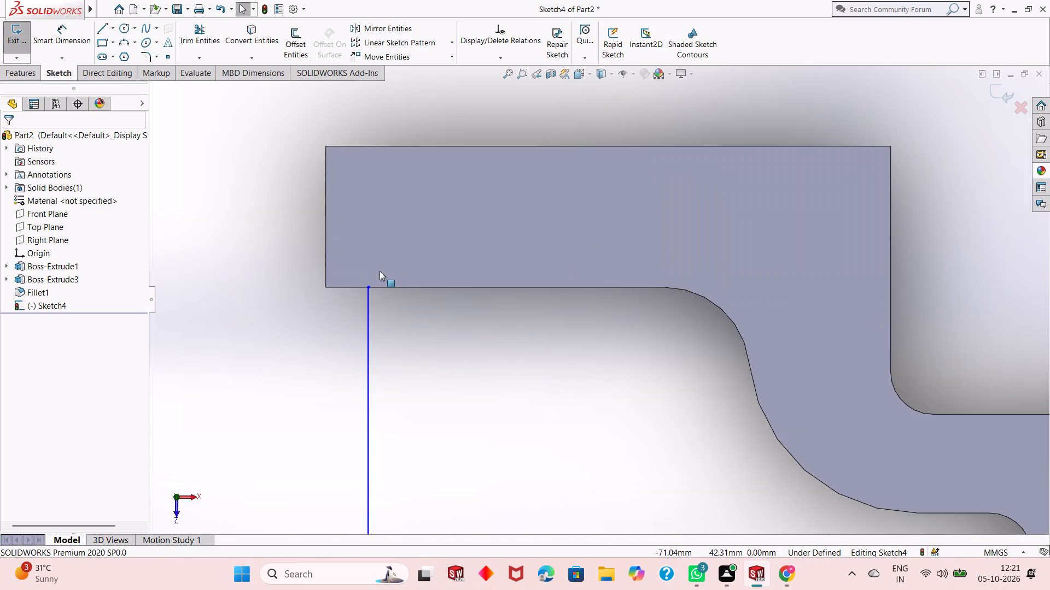
left_click(122, 40)
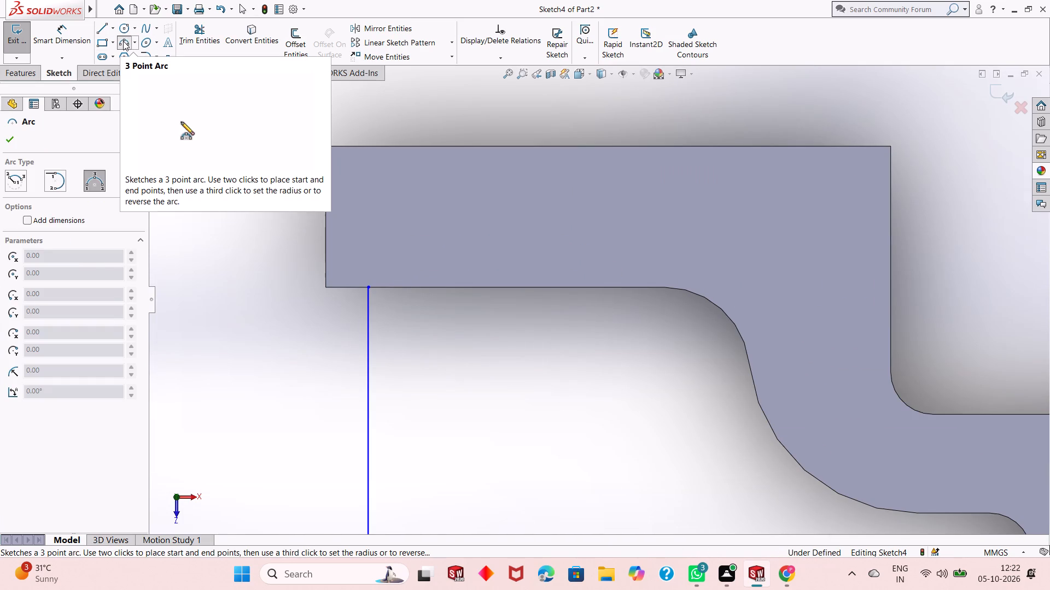
key("Escape")
left_click(105, 30)
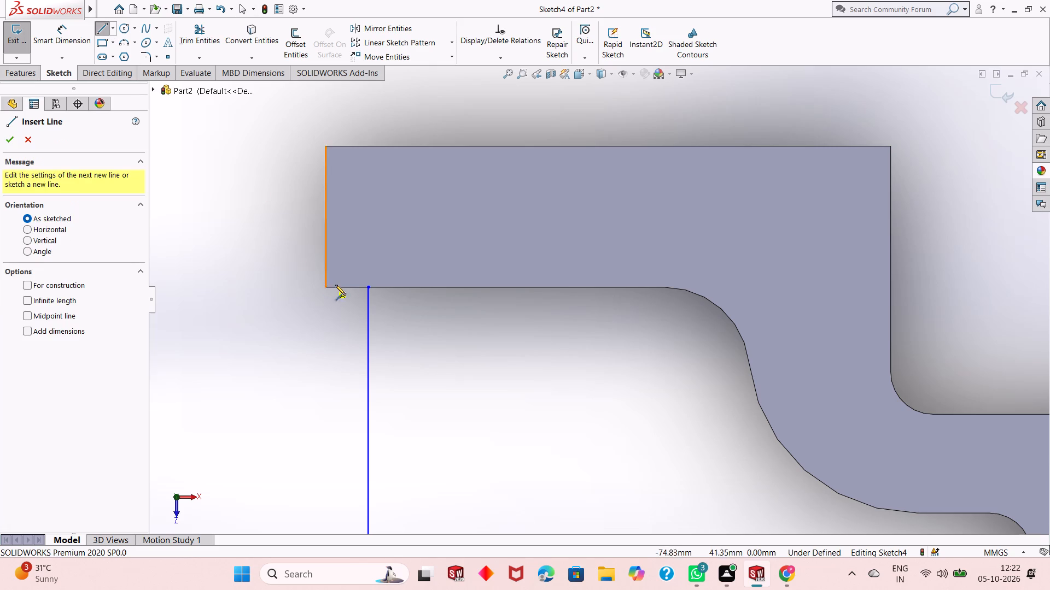
left_click(365, 287)
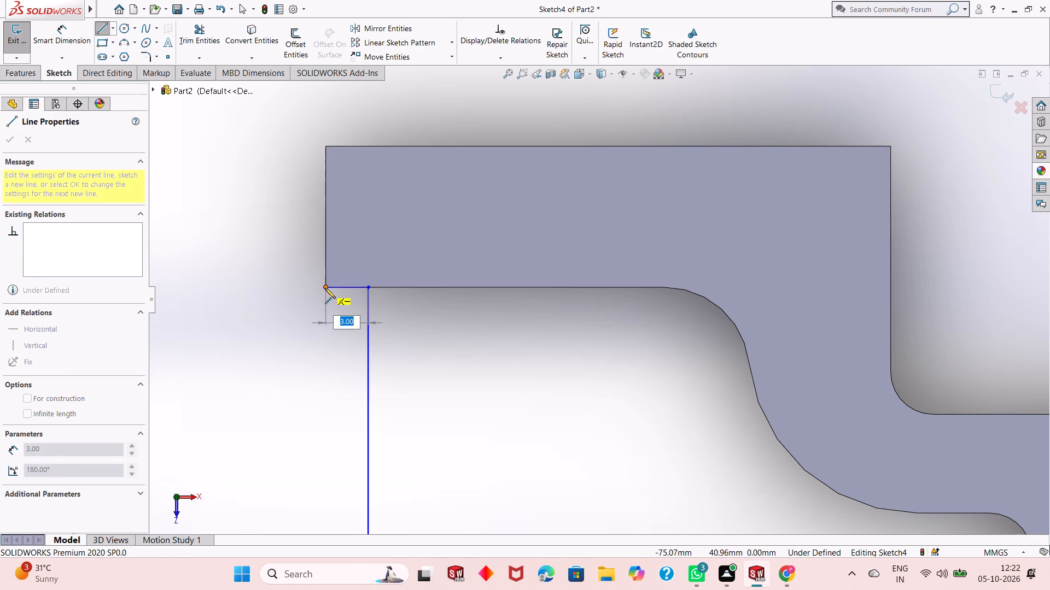
left_click(325, 288)
key("Escape")
key("Escape")
key("Escape")
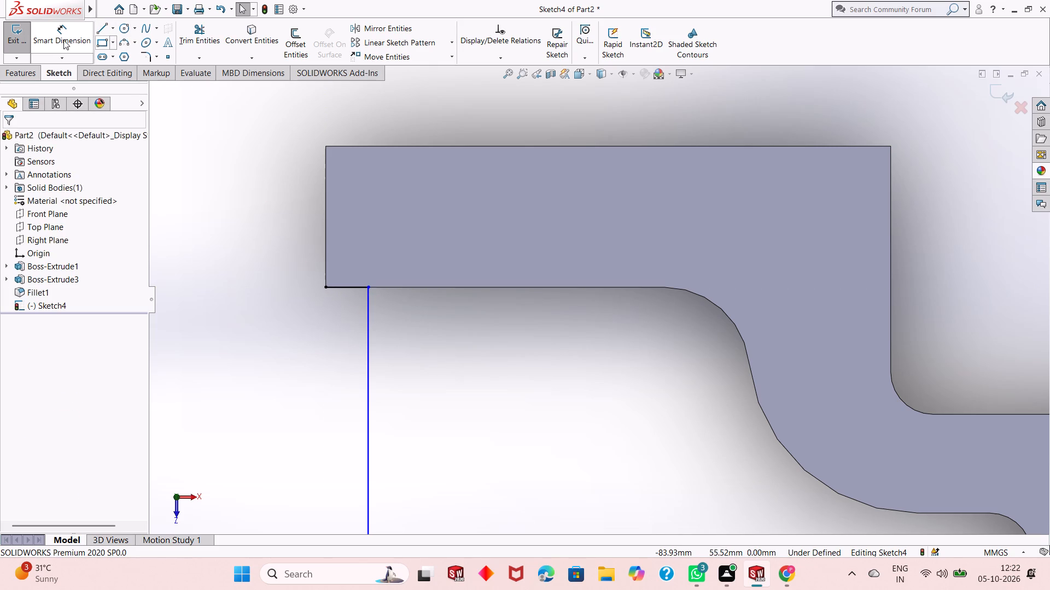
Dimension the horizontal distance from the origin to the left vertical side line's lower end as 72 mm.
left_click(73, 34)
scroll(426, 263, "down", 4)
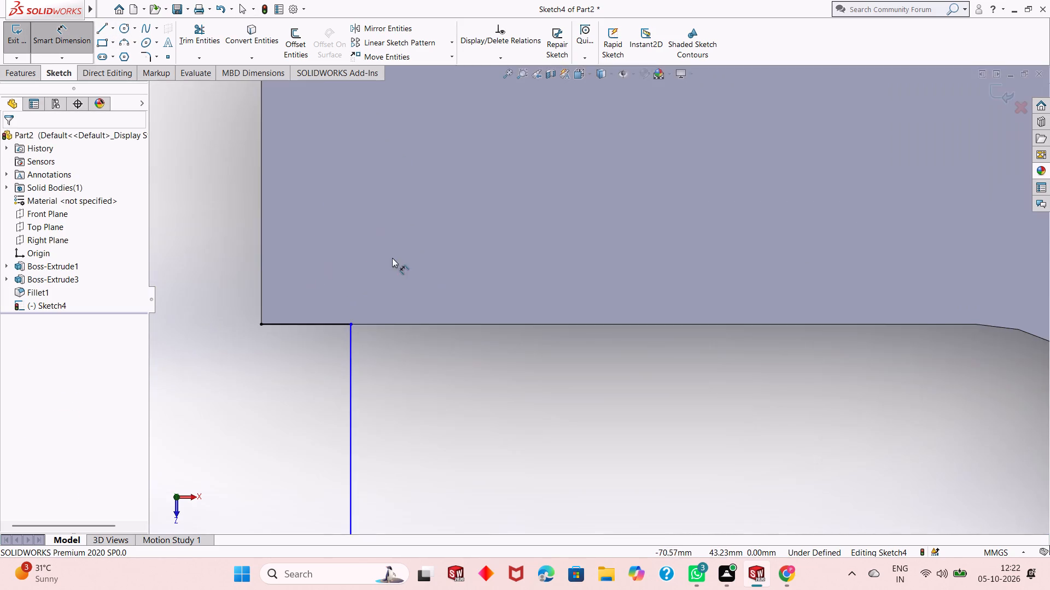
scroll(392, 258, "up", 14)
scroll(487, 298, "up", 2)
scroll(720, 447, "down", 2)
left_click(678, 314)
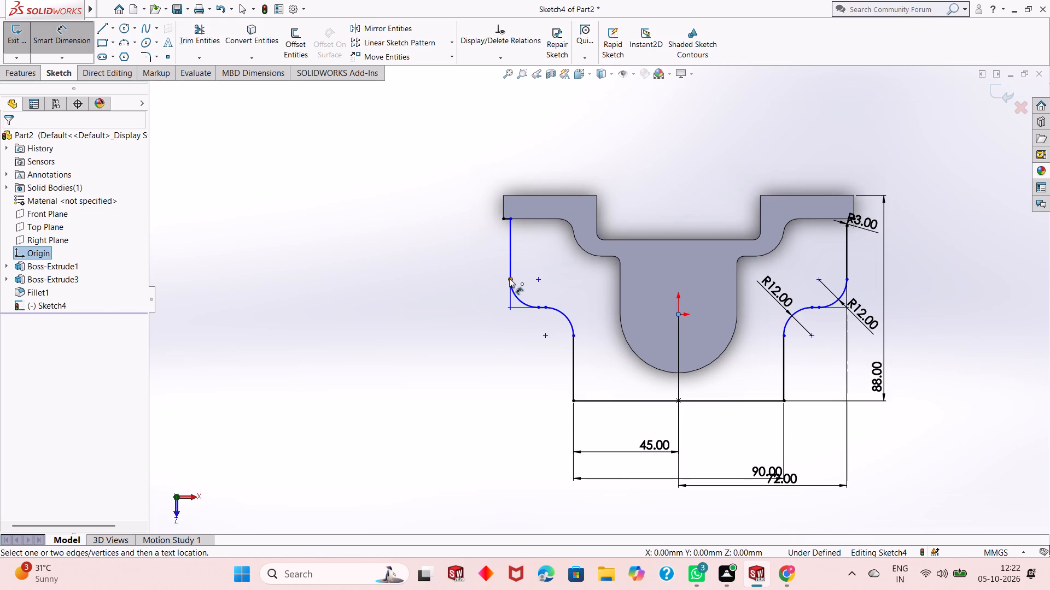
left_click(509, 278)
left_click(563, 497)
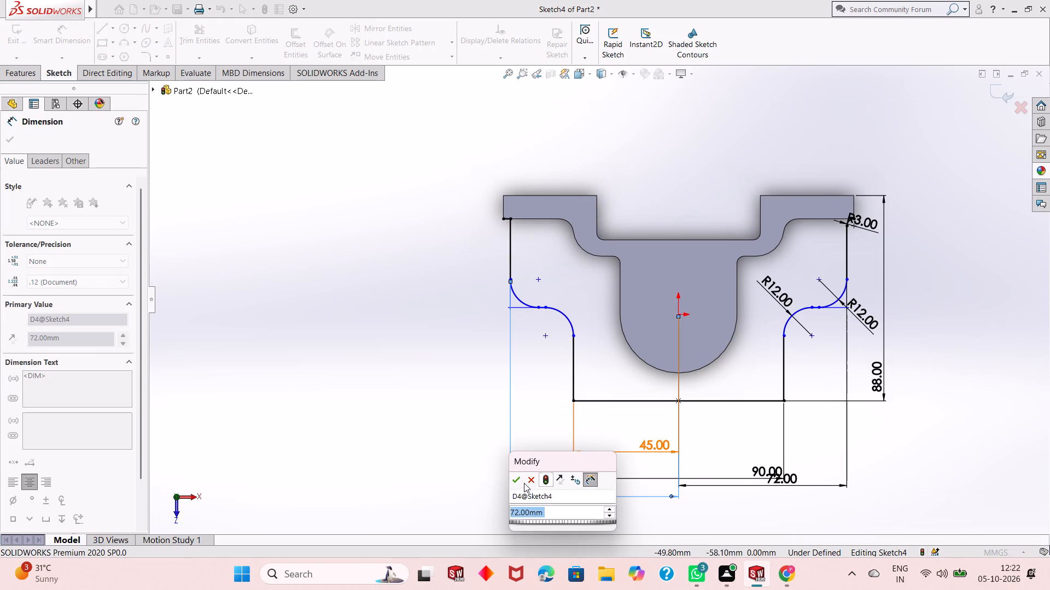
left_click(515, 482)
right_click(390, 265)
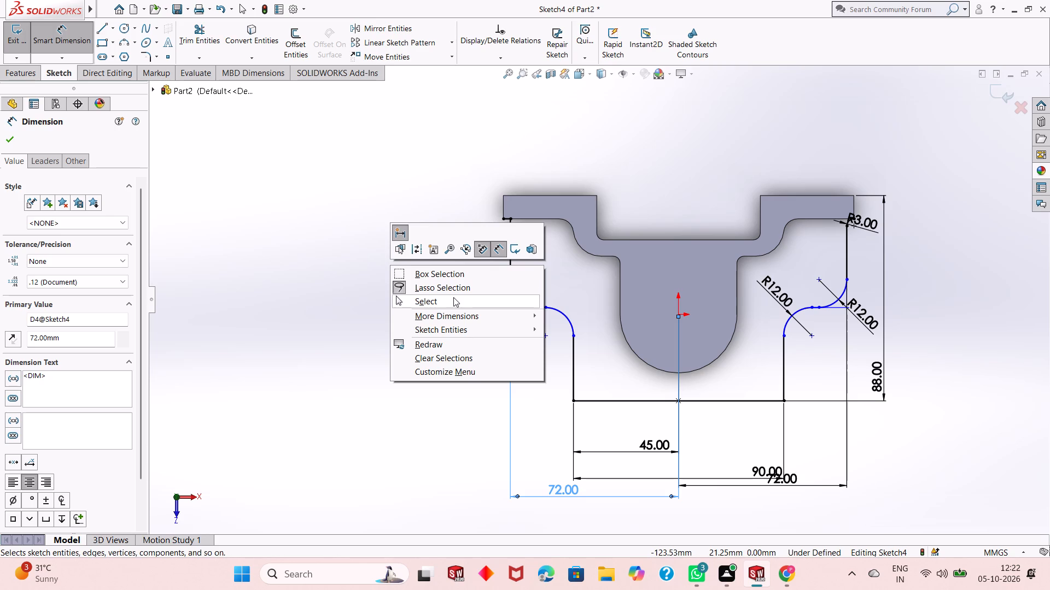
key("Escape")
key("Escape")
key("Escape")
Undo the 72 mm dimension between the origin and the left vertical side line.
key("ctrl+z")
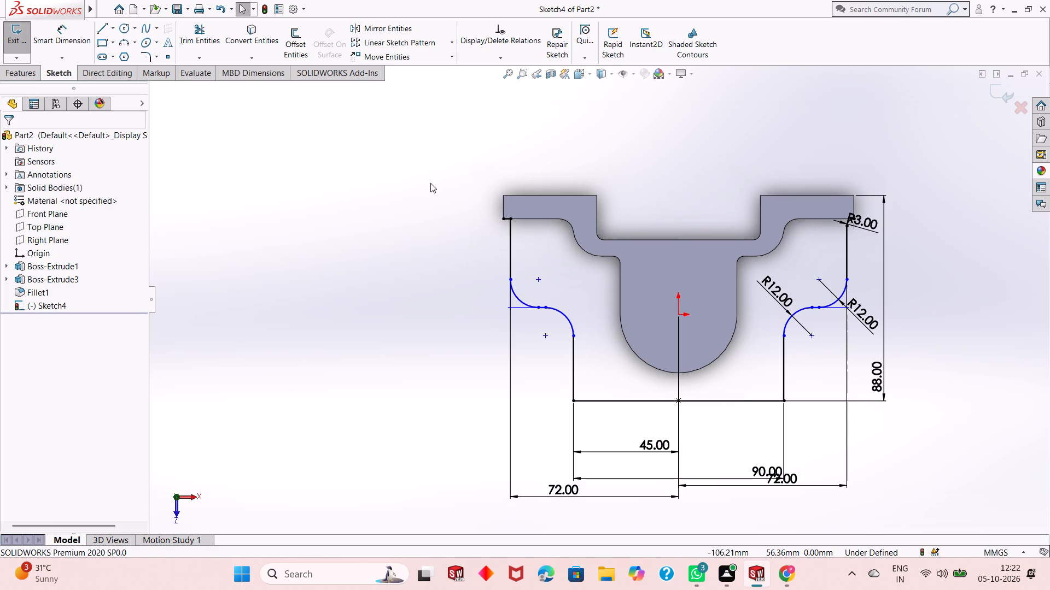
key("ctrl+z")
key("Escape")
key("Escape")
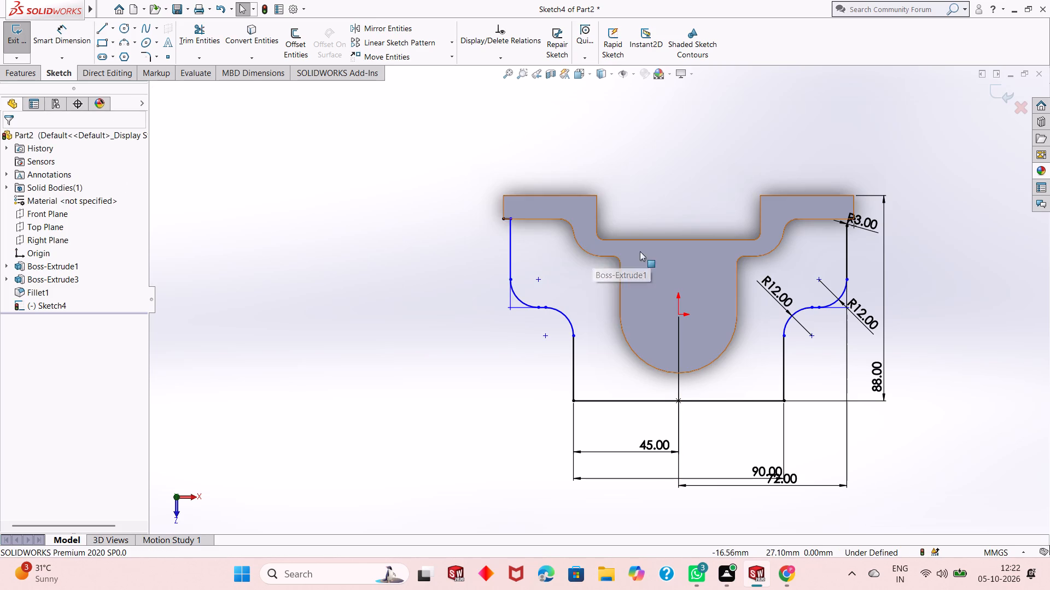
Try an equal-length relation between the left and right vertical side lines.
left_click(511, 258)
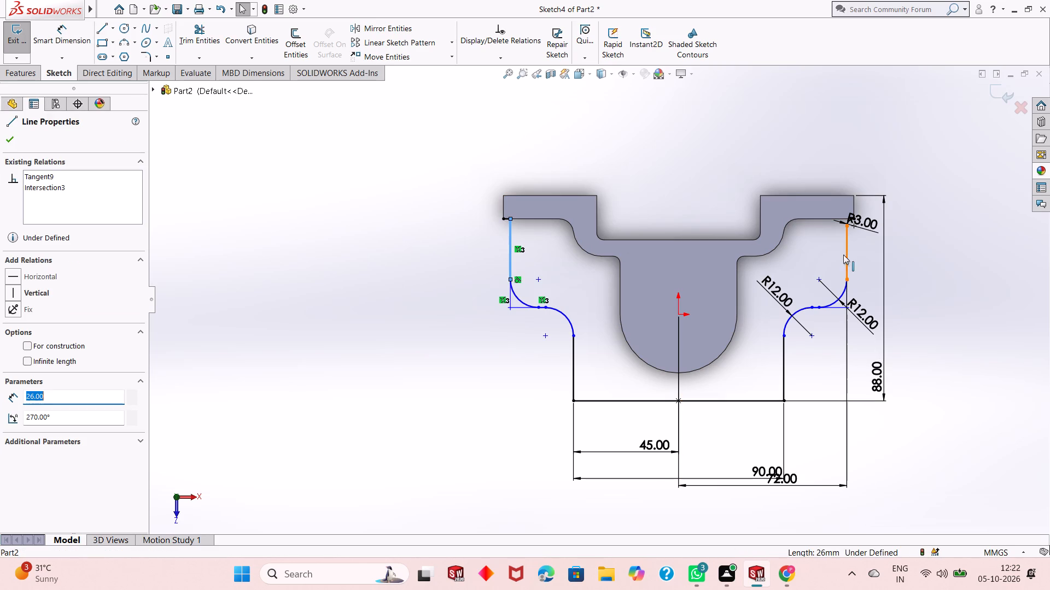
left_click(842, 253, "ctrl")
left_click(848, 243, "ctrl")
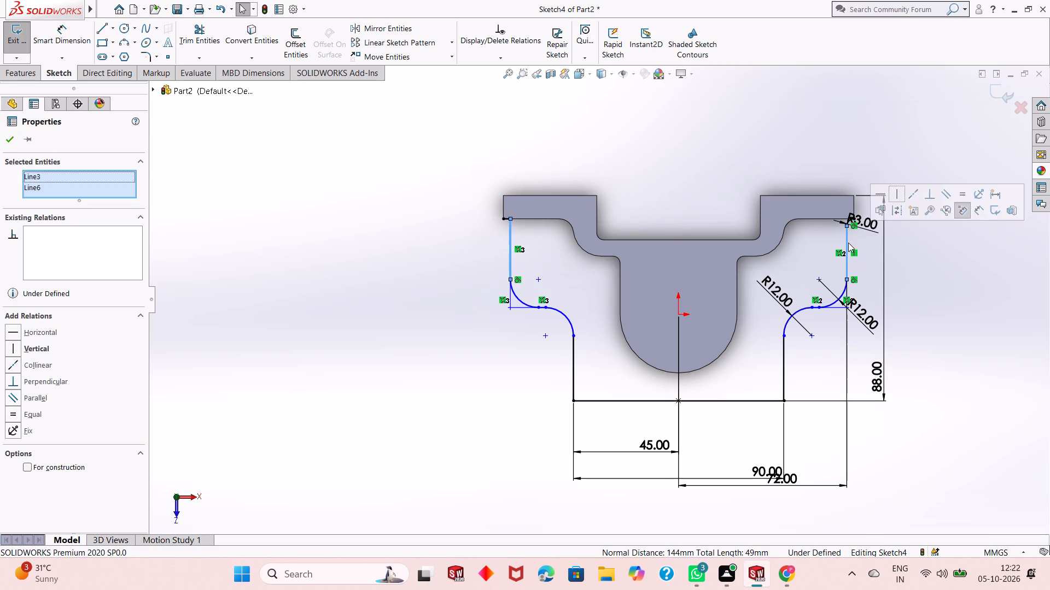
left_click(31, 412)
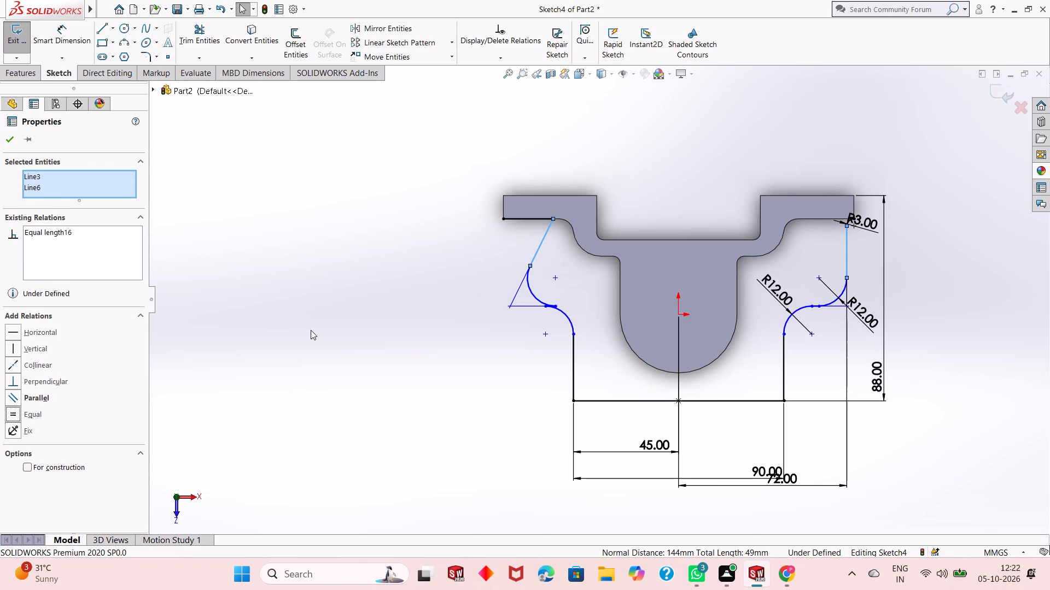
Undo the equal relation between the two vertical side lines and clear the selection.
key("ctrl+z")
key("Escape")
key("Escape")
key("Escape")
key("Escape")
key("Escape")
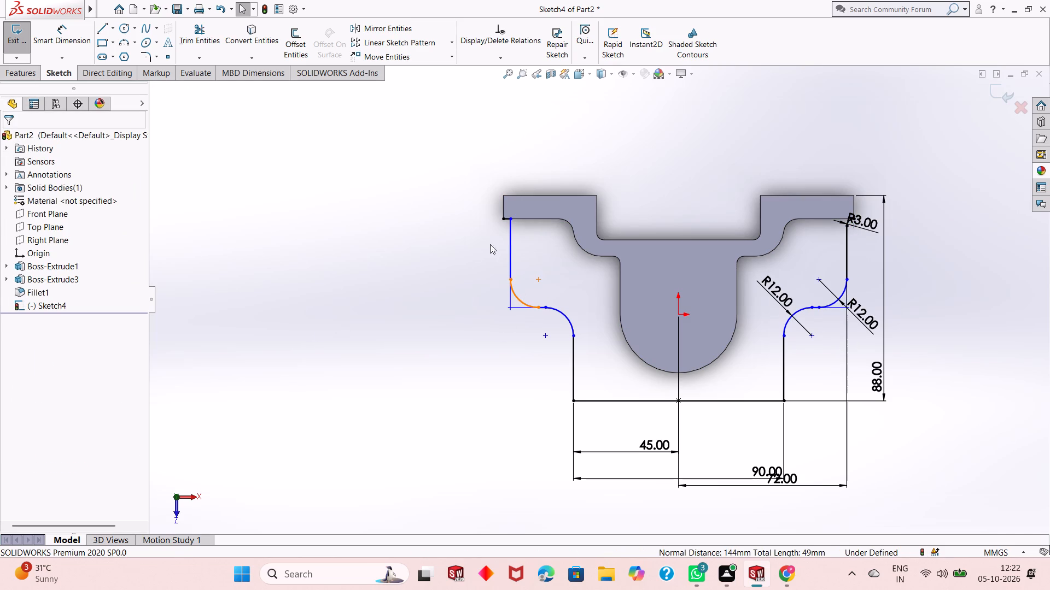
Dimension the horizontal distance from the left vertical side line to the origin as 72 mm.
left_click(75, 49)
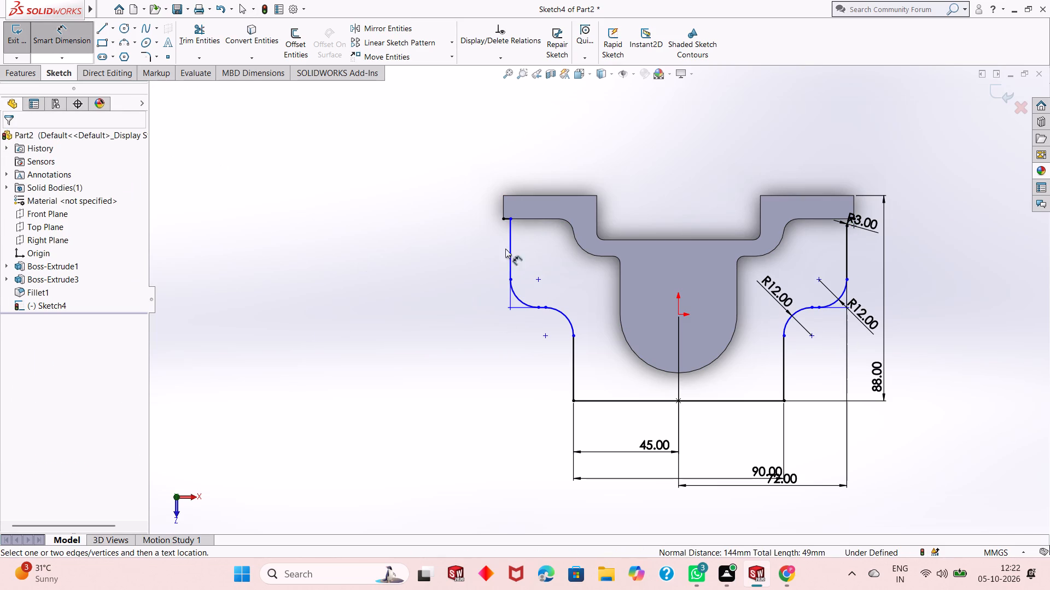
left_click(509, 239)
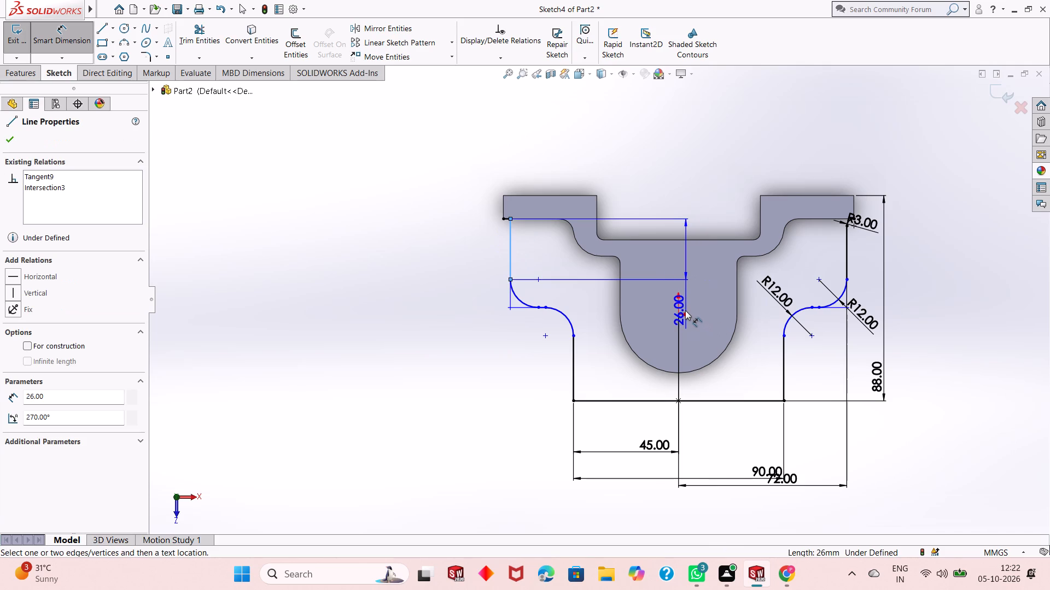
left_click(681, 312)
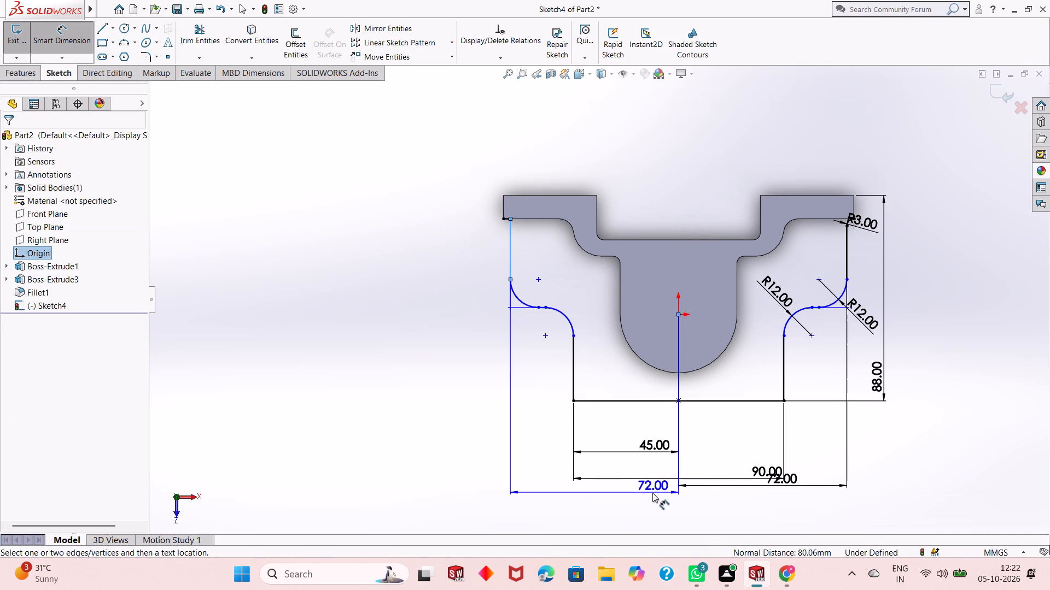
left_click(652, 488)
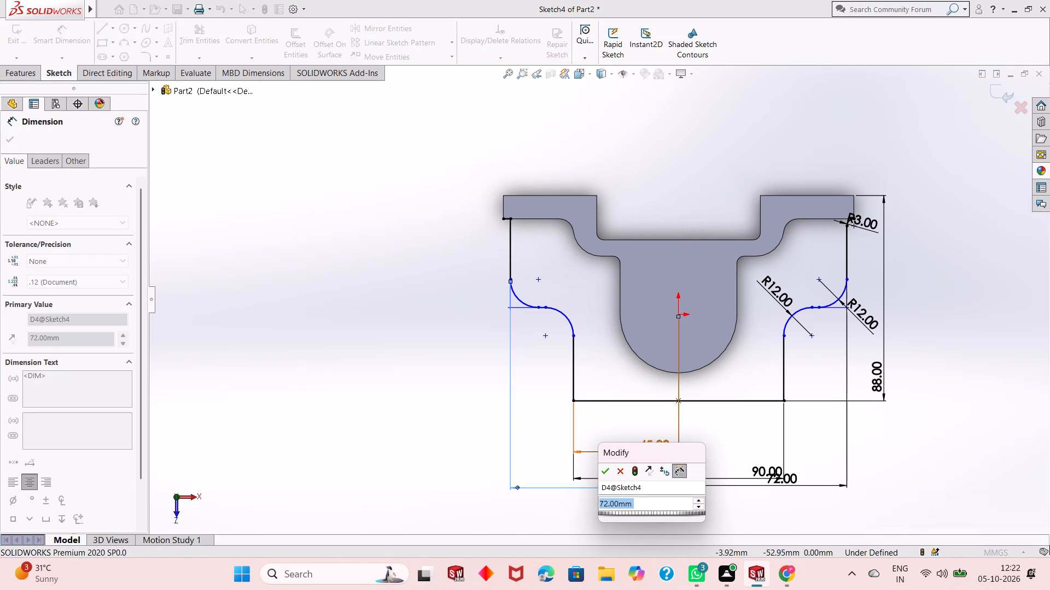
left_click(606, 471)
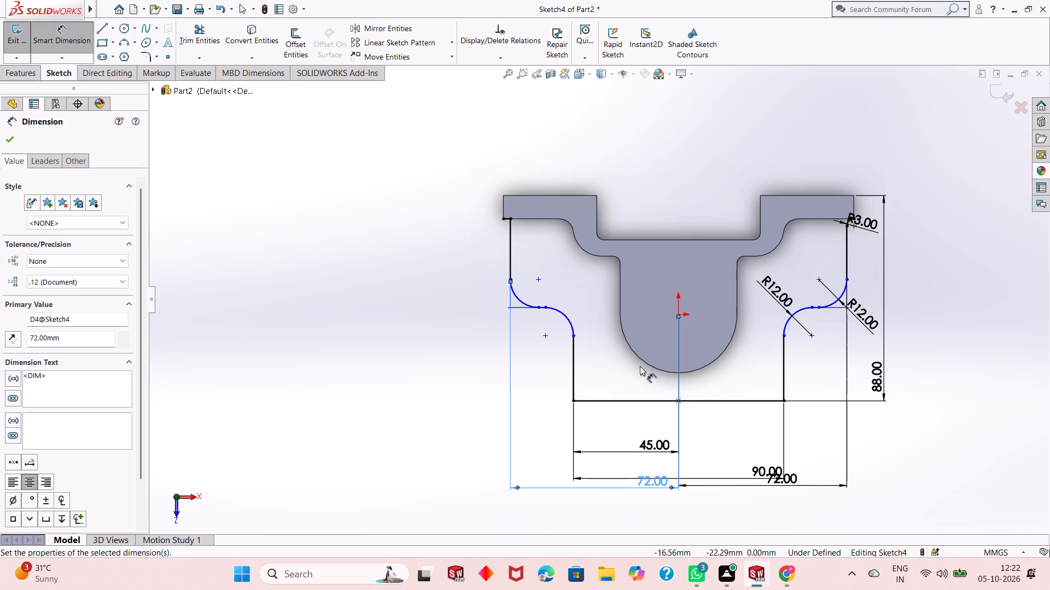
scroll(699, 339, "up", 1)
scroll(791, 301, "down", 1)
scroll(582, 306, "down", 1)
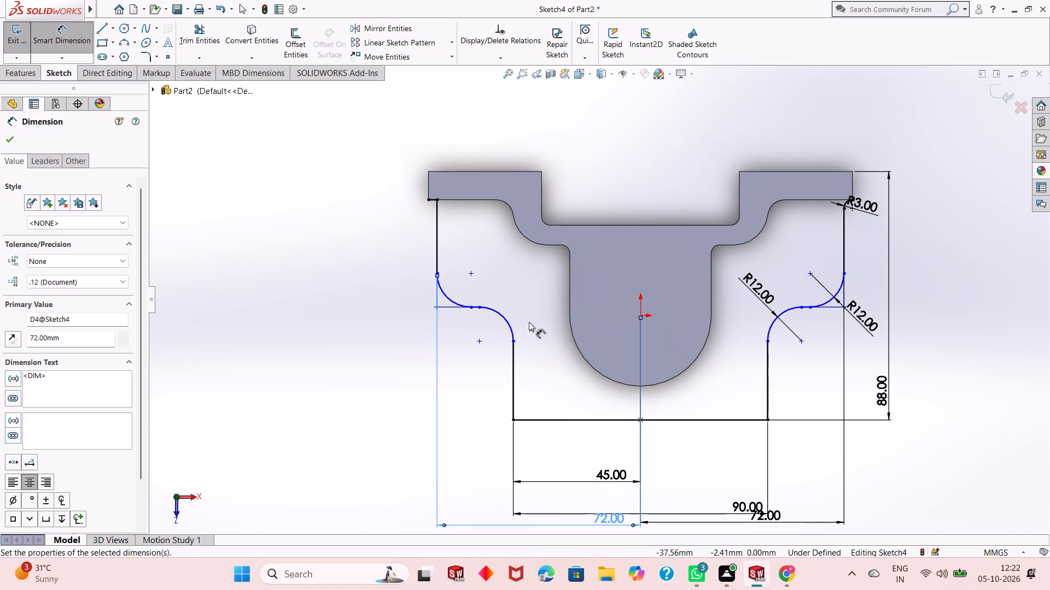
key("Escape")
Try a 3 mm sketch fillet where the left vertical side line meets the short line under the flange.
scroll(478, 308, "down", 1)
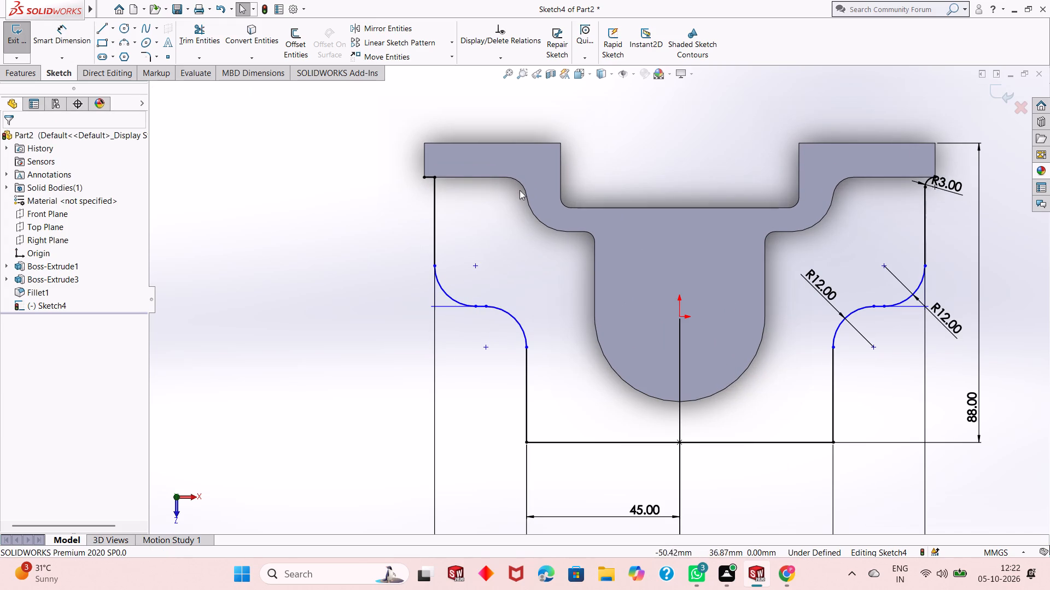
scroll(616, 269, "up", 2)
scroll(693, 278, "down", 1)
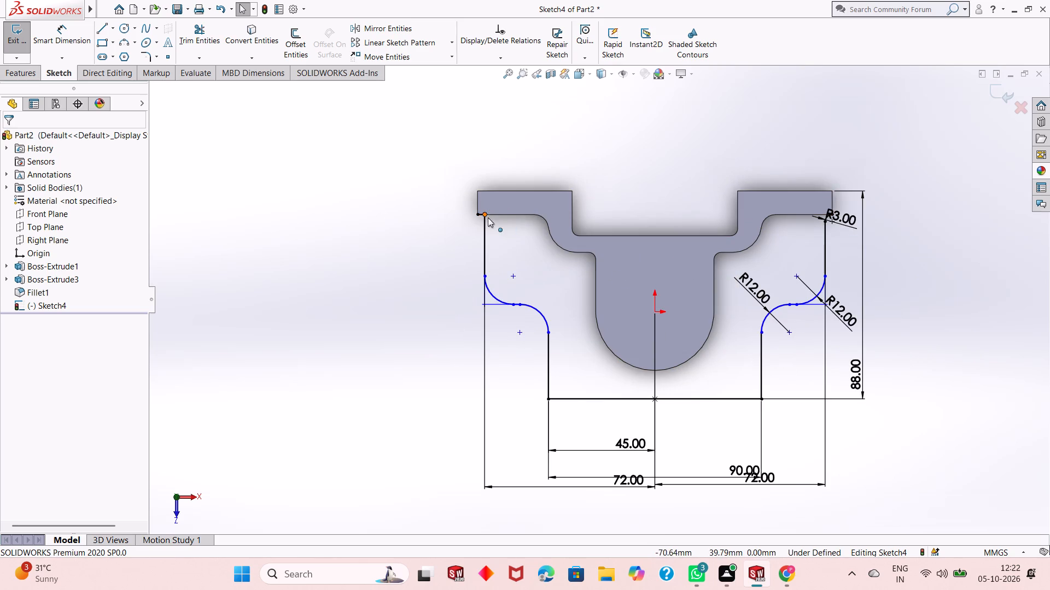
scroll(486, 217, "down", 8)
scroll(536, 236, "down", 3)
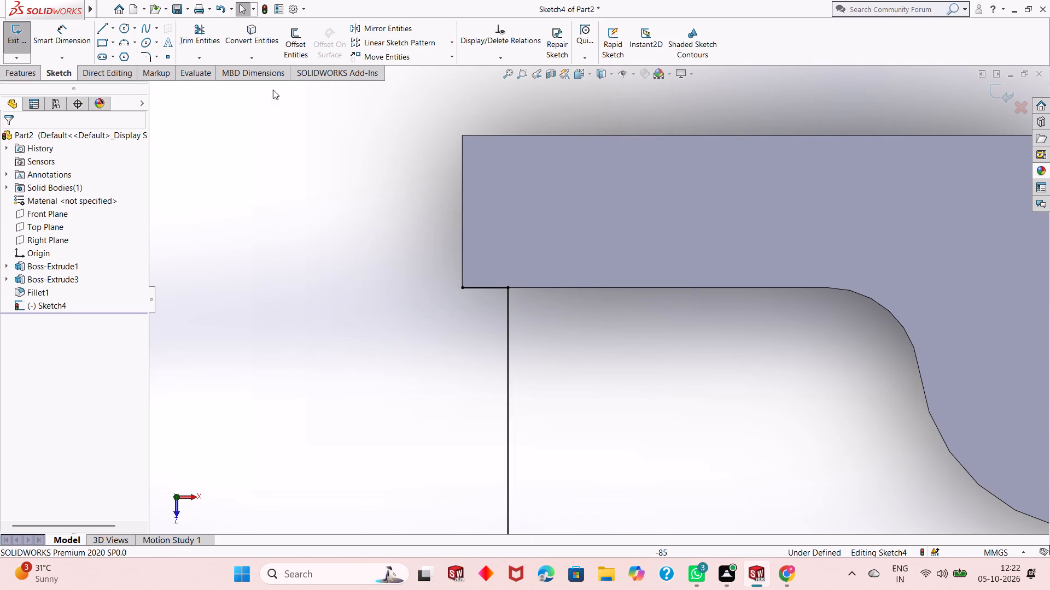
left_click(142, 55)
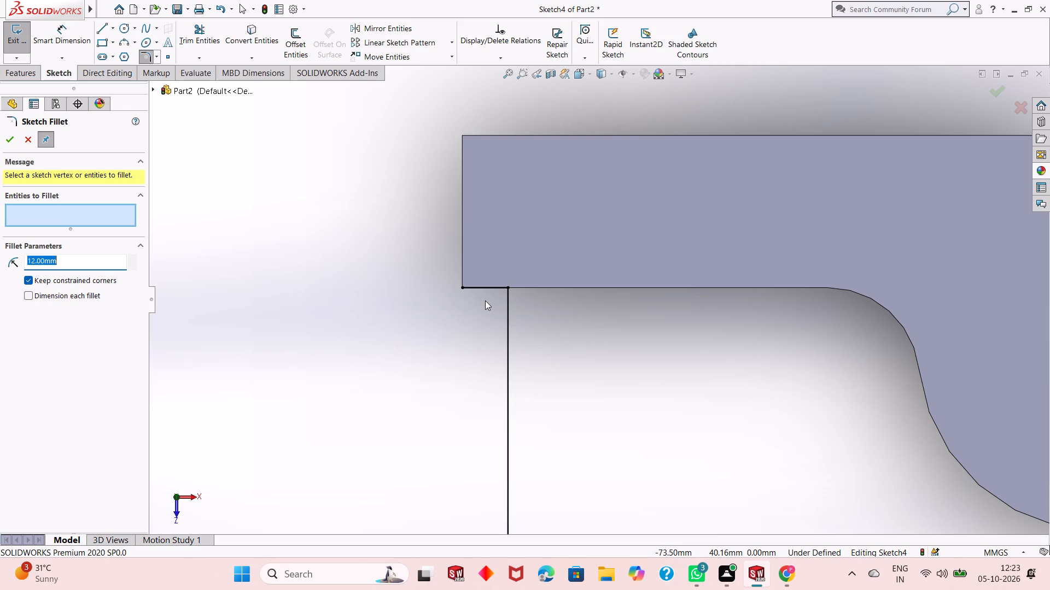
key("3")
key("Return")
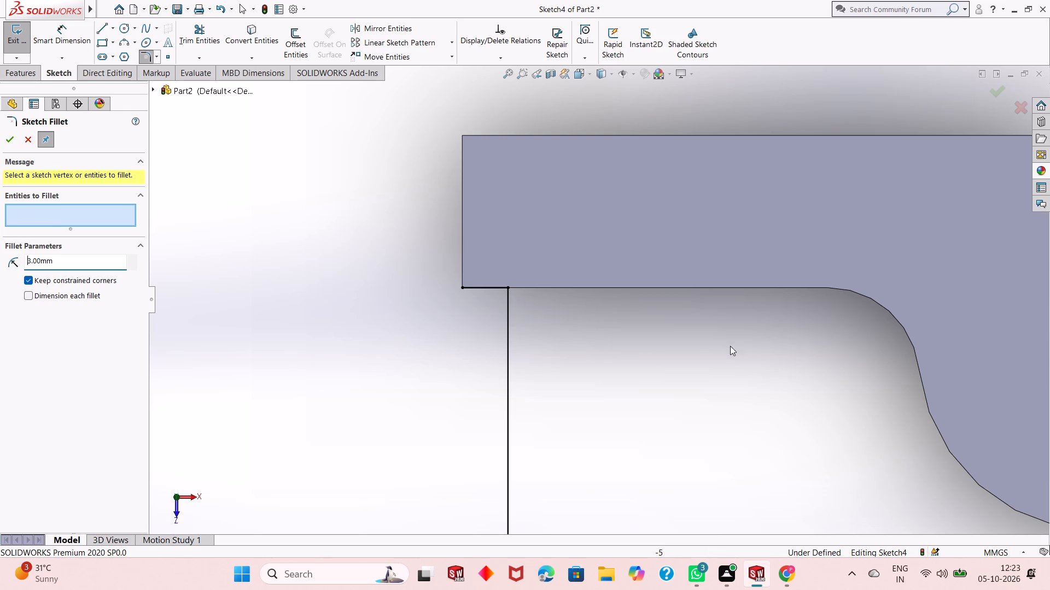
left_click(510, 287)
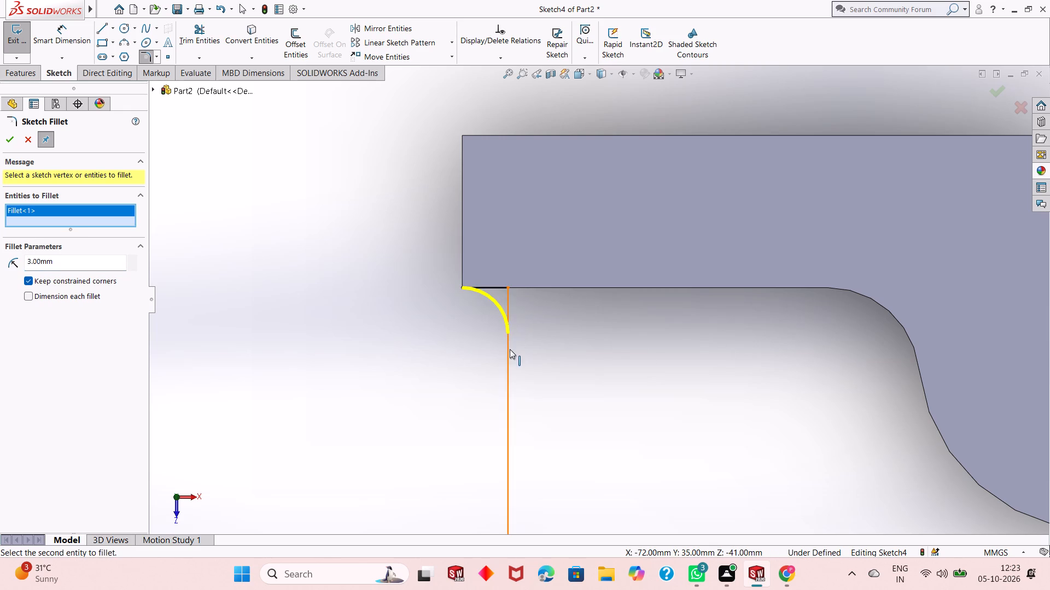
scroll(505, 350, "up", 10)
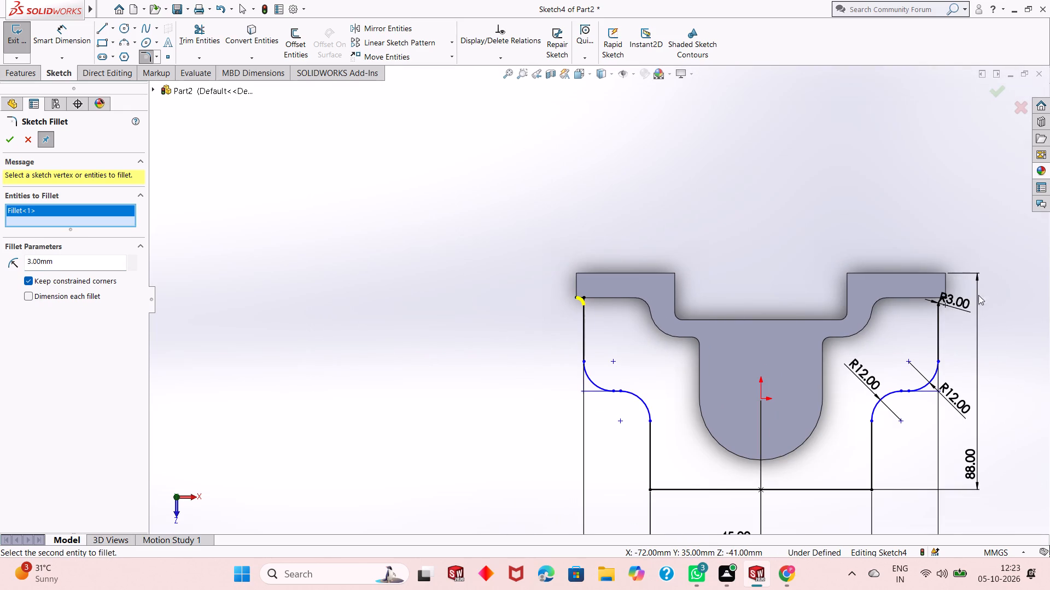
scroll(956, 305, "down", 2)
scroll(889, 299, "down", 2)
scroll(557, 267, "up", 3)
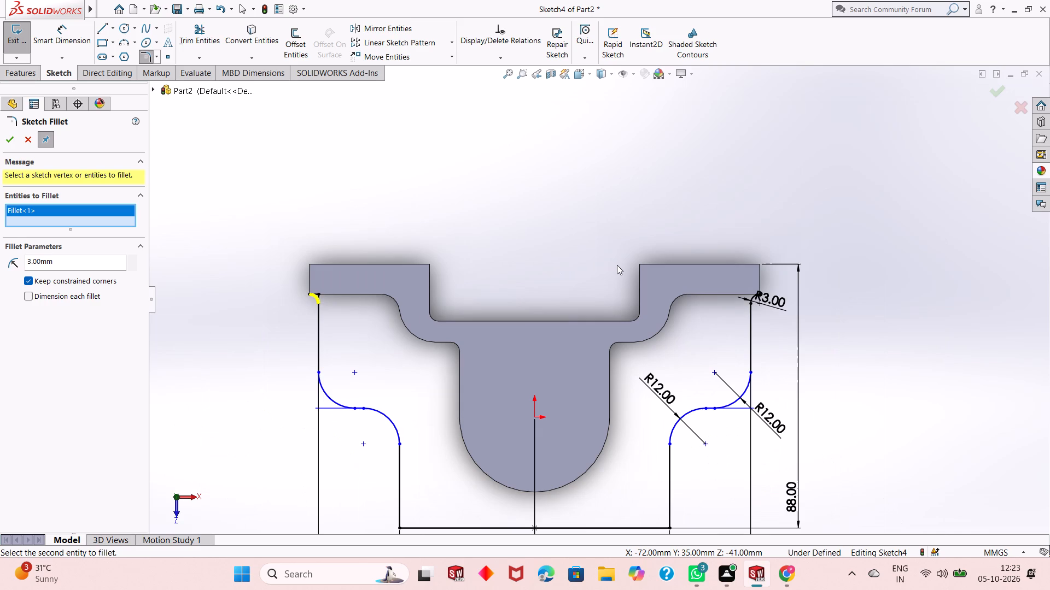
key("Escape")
Undo recent sketch edits back through the left 72 mm dimension, left short flange line, 38 mm dimension removal and right 3 mm corner arc.
key("ctrl+z")
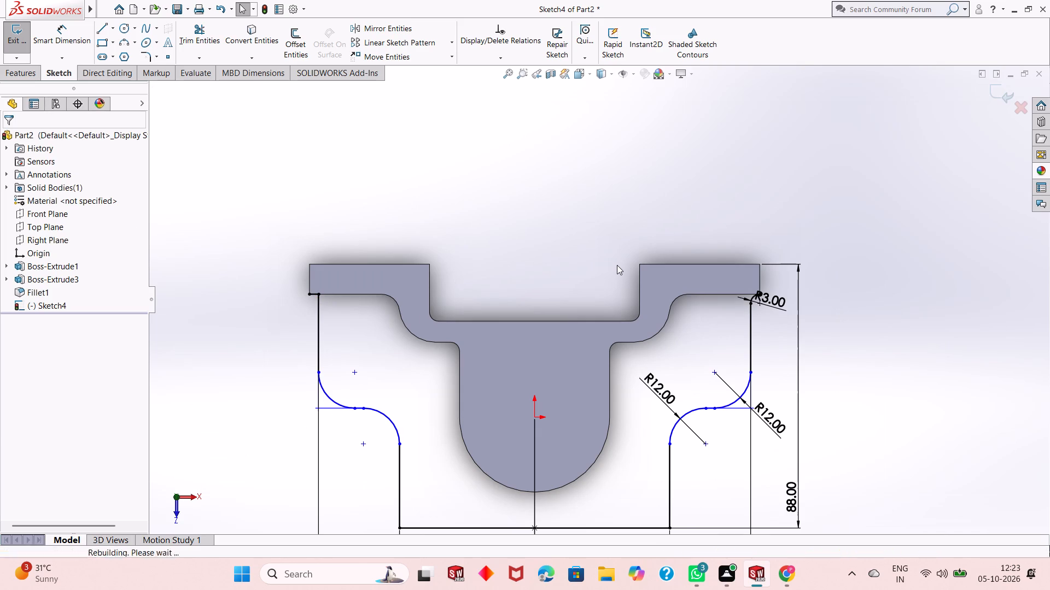
key("ctrl+z")
key("ctrl+z")
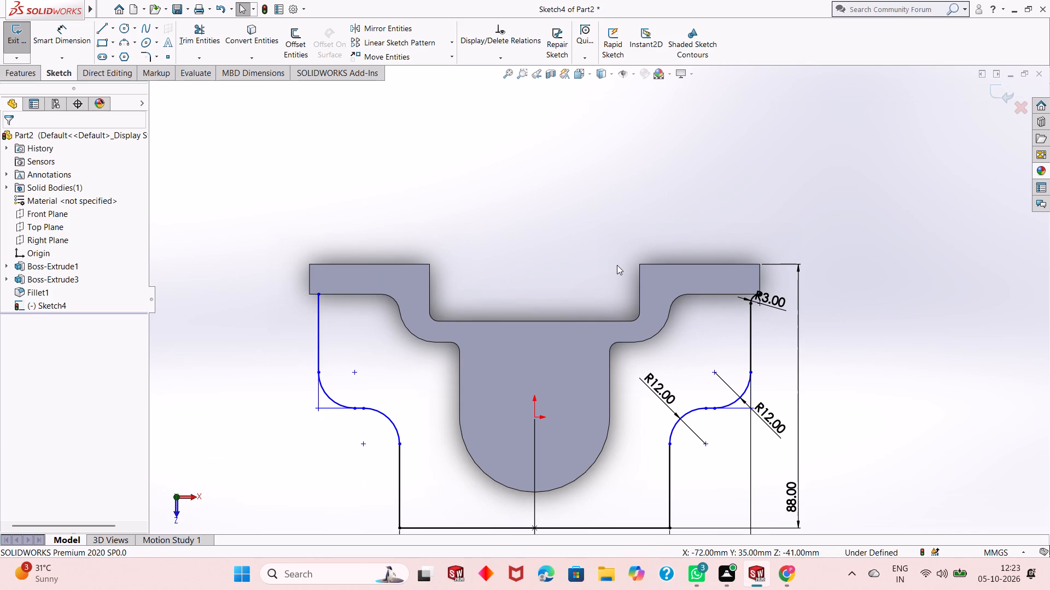
key("ctrl+z")
key("ctrl+z")
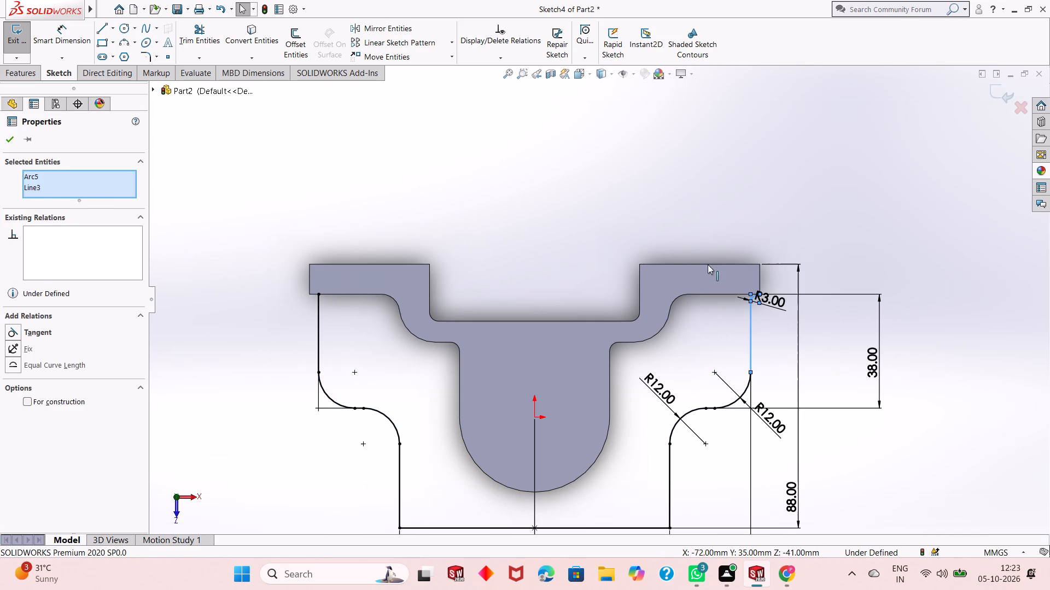
key("Escape")
key("ctrl+z")
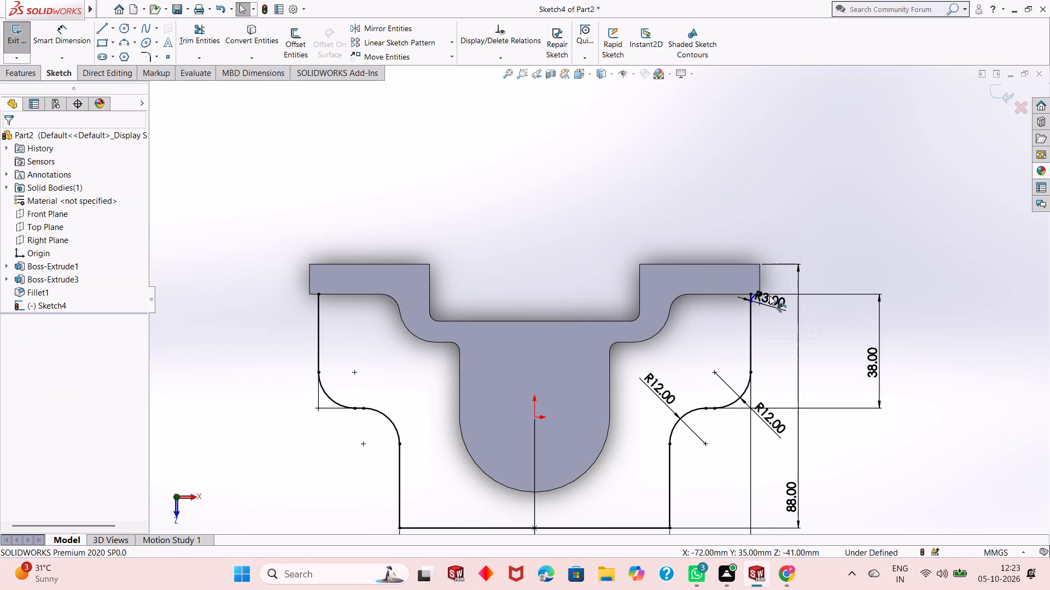
key("ctrl+z")
key("ctrl+z")
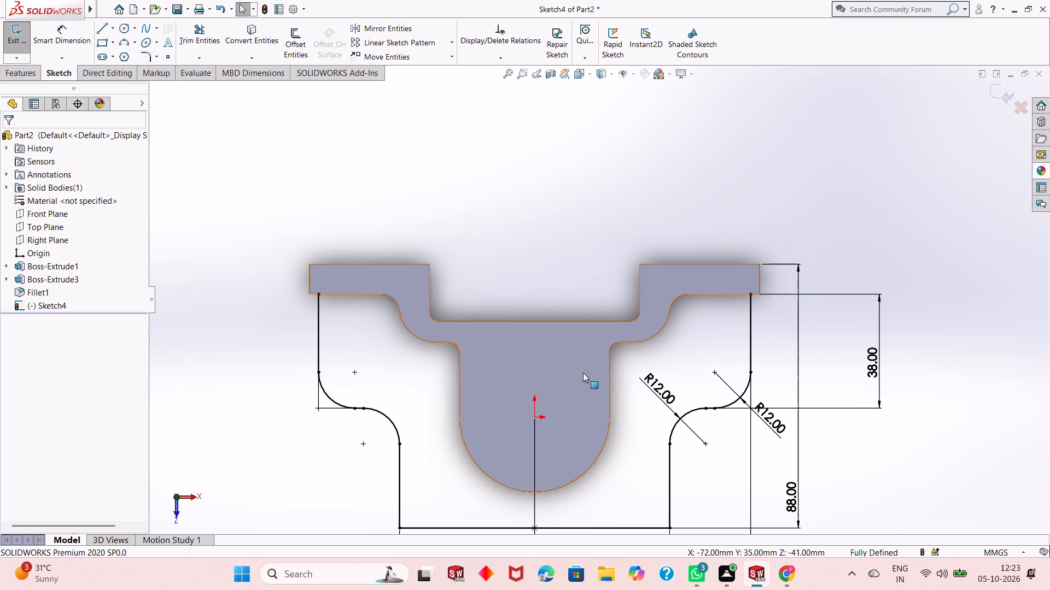
Draw a 3 mm horizontal line from the right vertical side line's upper end to the flange's lower outer corner.
scroll(583, 373, "down", 2)
scroll(584, 372, "up", 4)
scroll(558, 343, "down", 2)
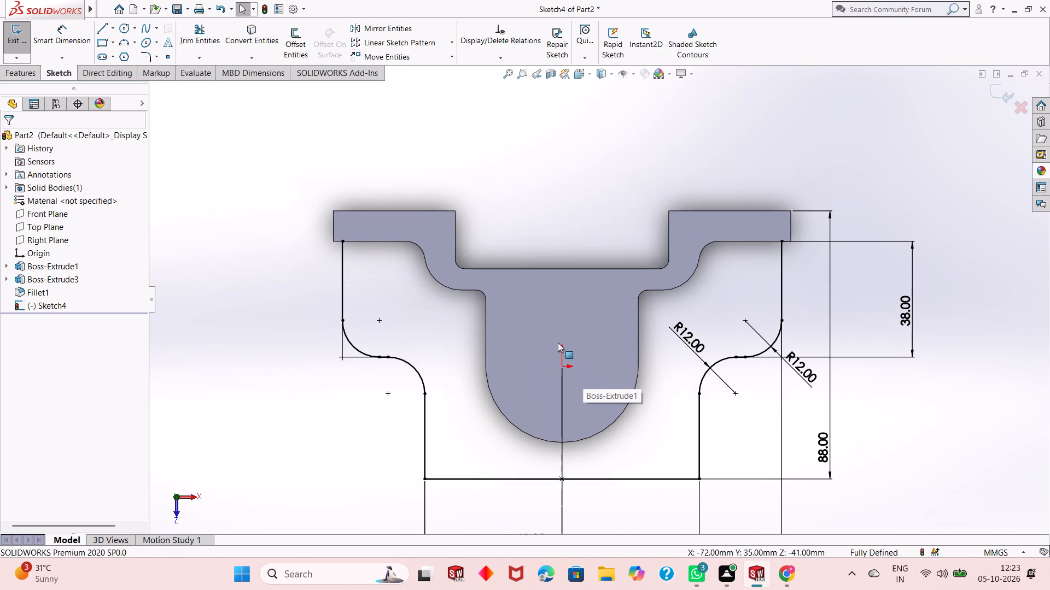
left_click(147, 57)
key("Escape")
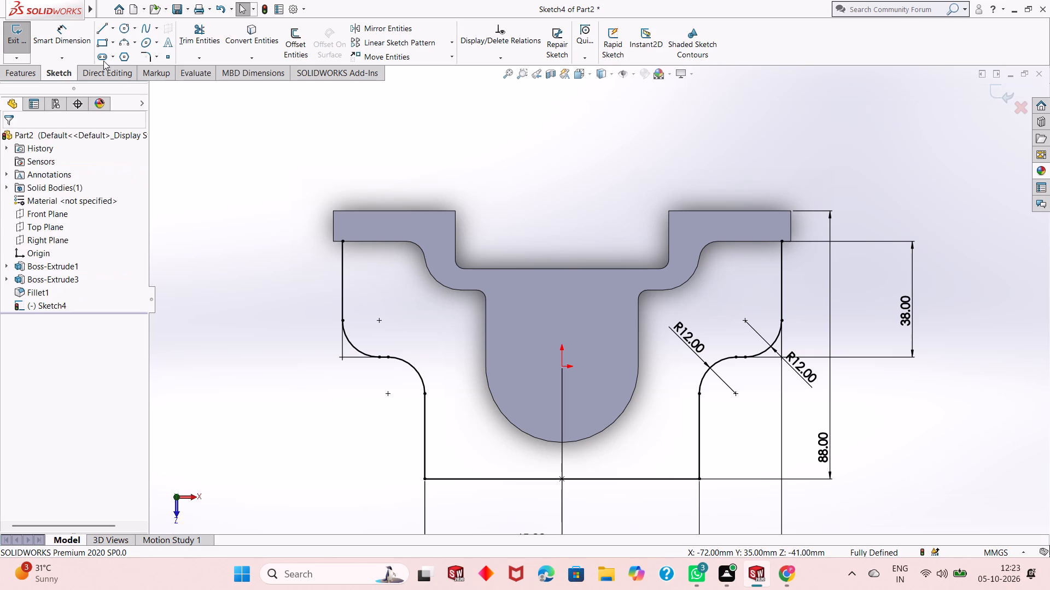
left_click(101, 31)
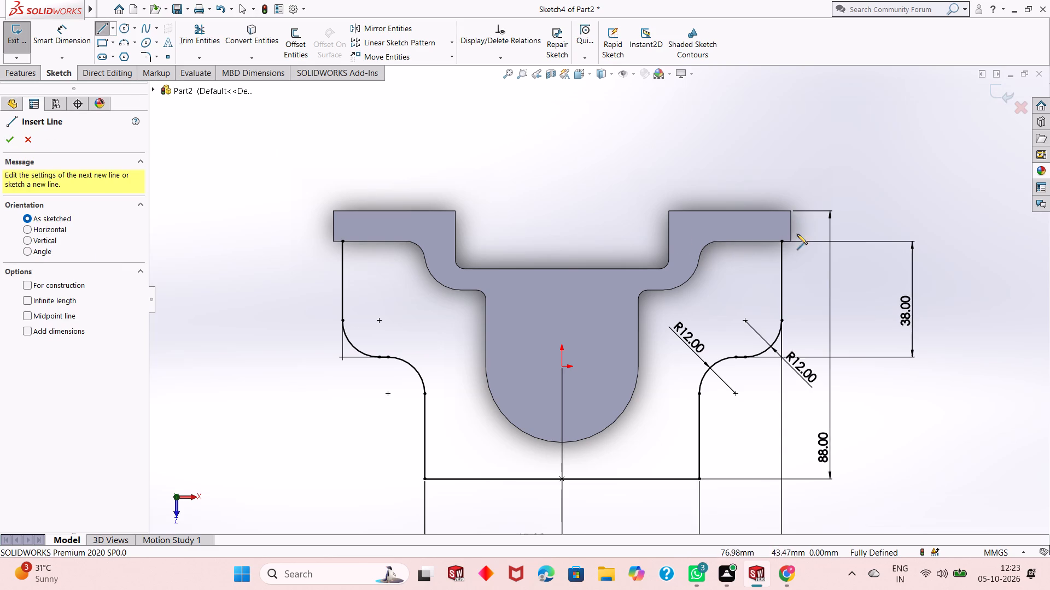
scroll(796, 234, "up", 6)
scroll(654, 270, "down", 4)
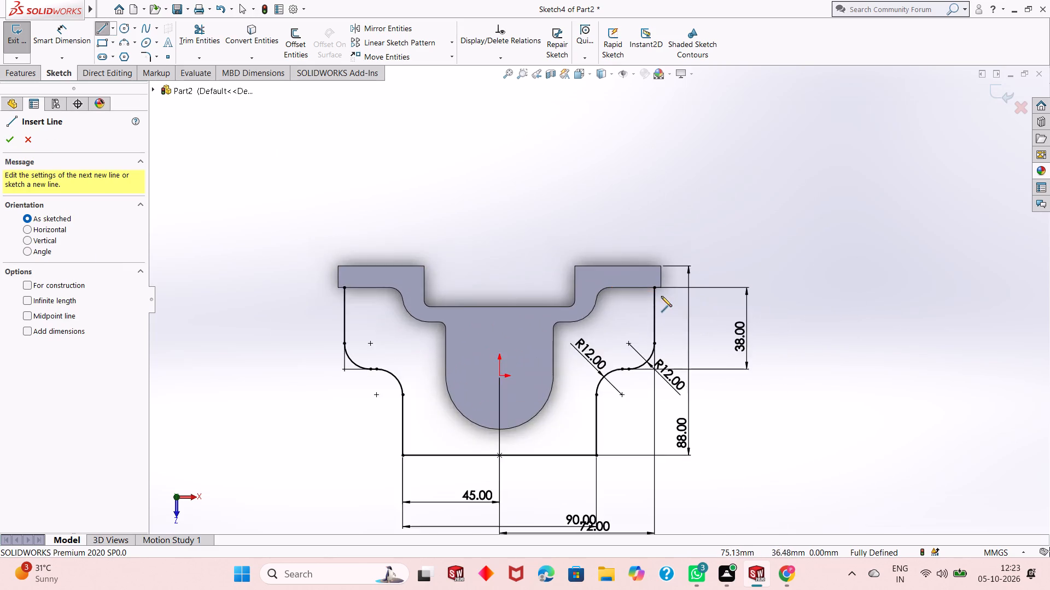
scroll(661, 296, "down", 12)
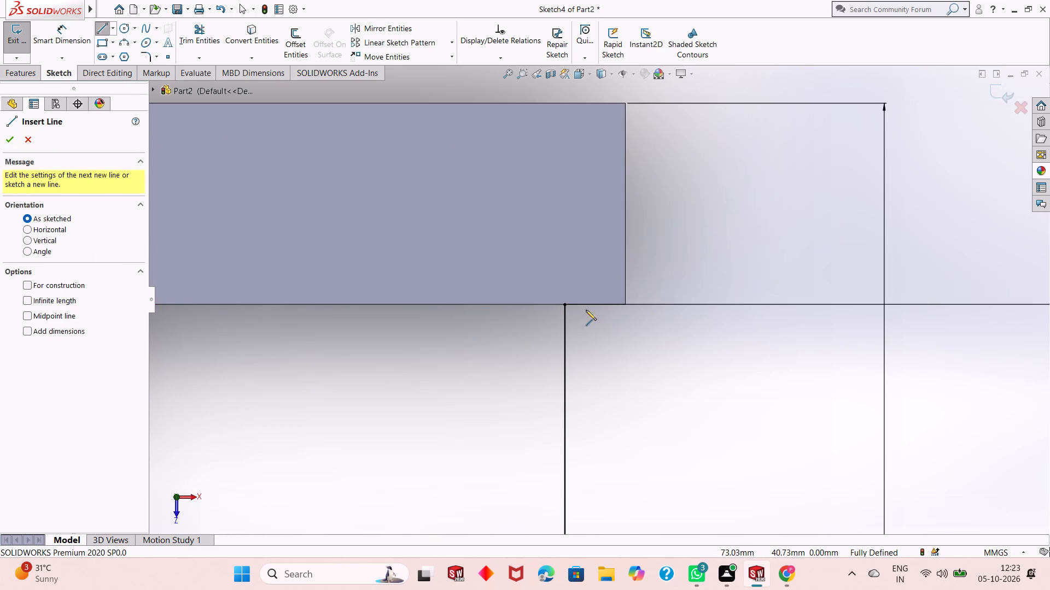
left_click(564, 302)
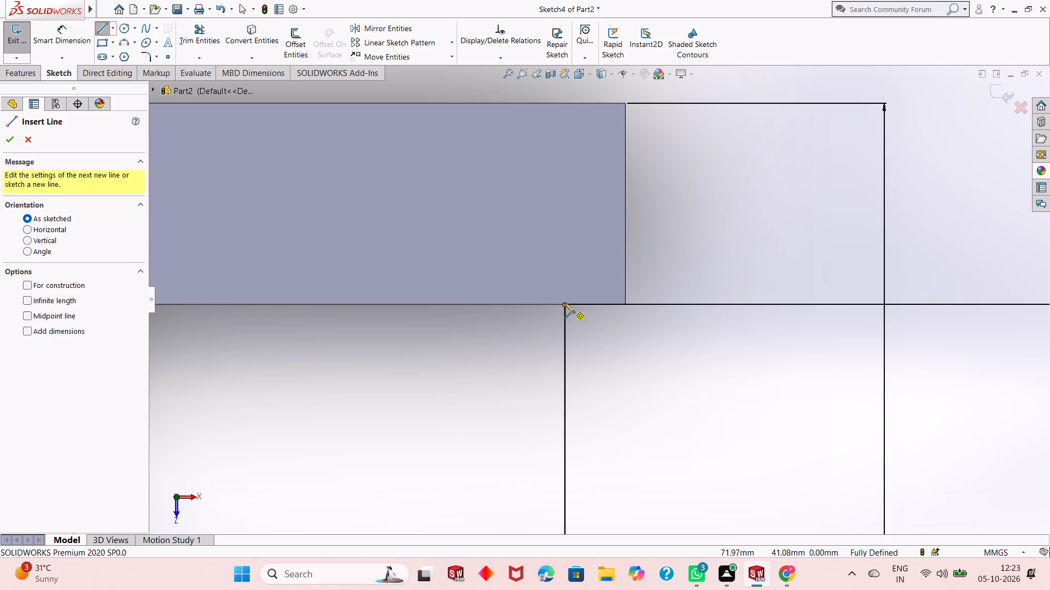
left_click(623, 305)
key("Escape")
key("Escape")
key("Escape")
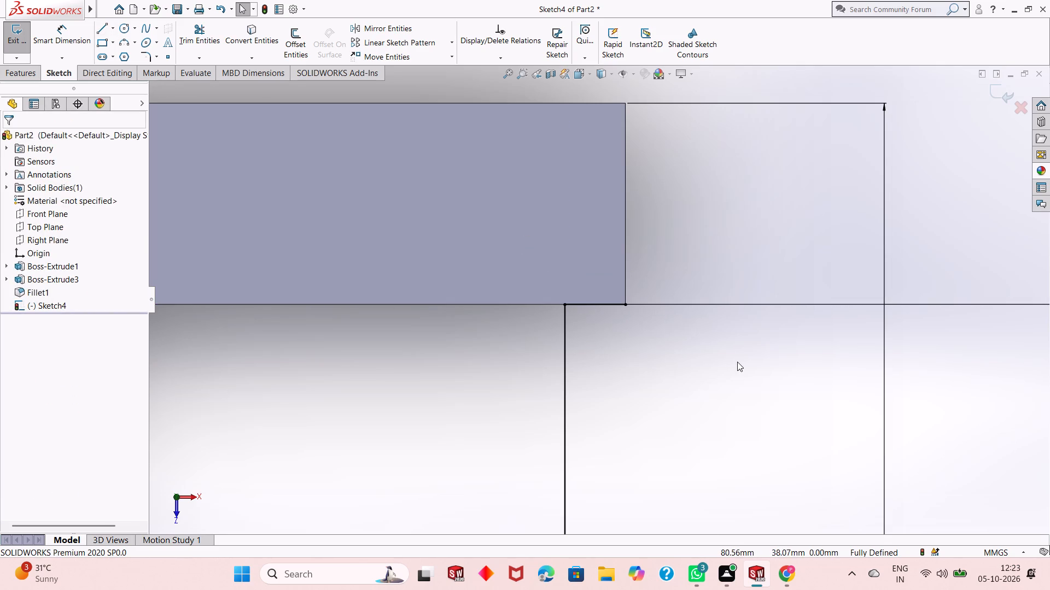
Draw a 3 mm horizontal line from the left vertical side line's upper end to the flange's lower outer corner.
scroll(739, 363, "down", 2)
scroll(742, 366, "up", 14)
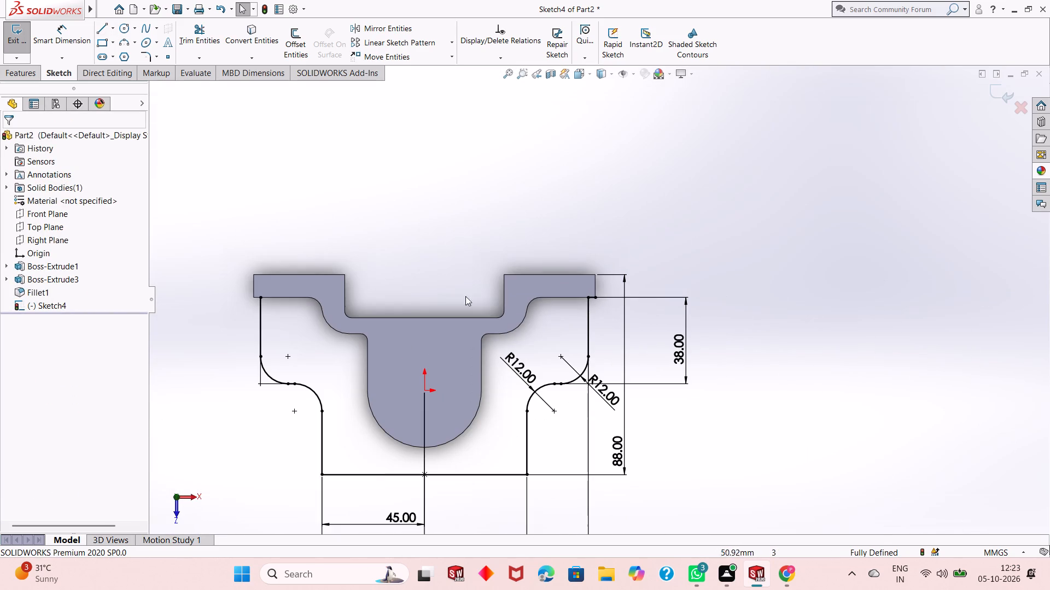
scroll(241, 287, "down", 4)
scroll(363, 317, "down", 5)
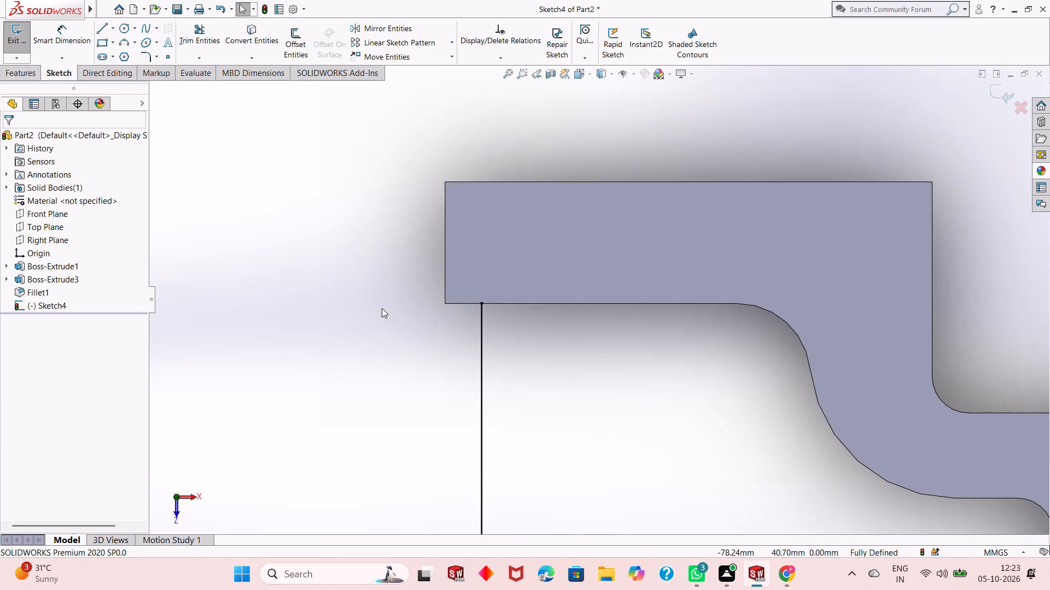
left_click(102, 29)
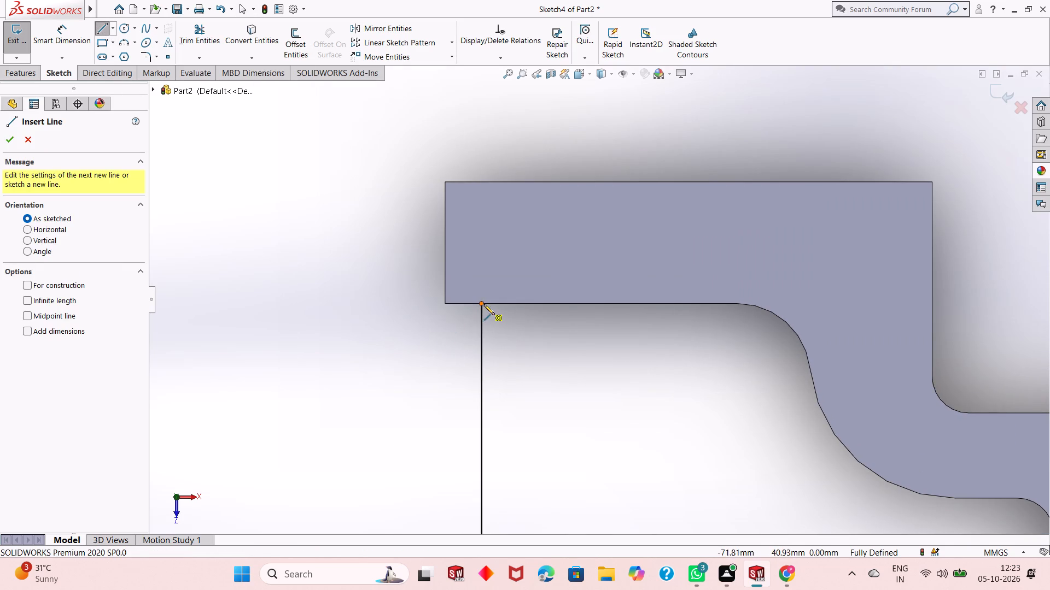
left_click(482, 303)
left_click(447, 304)
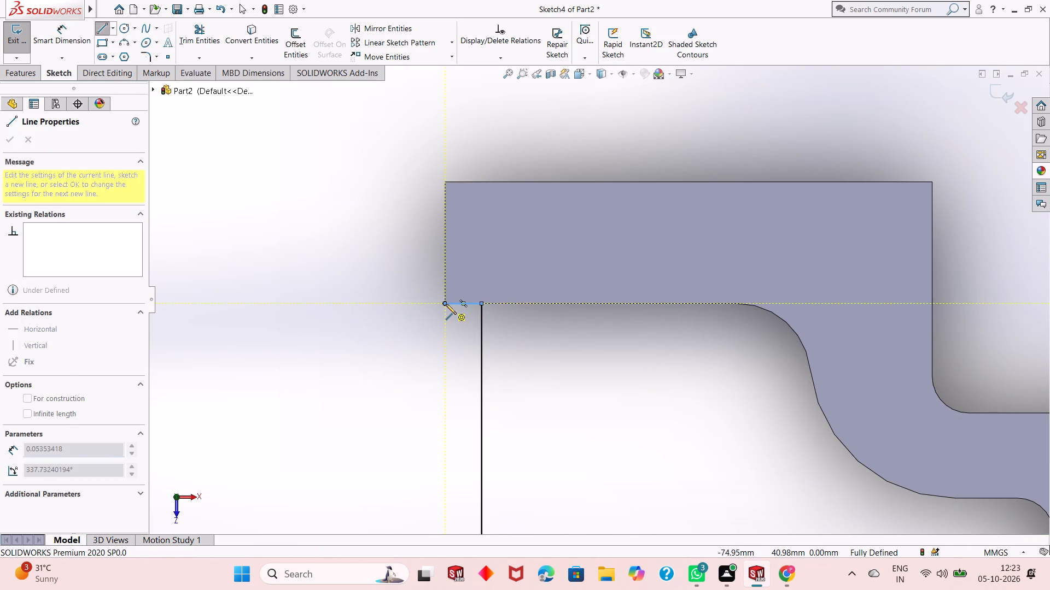
key("Escape")
key("Escape")
key("Escape")
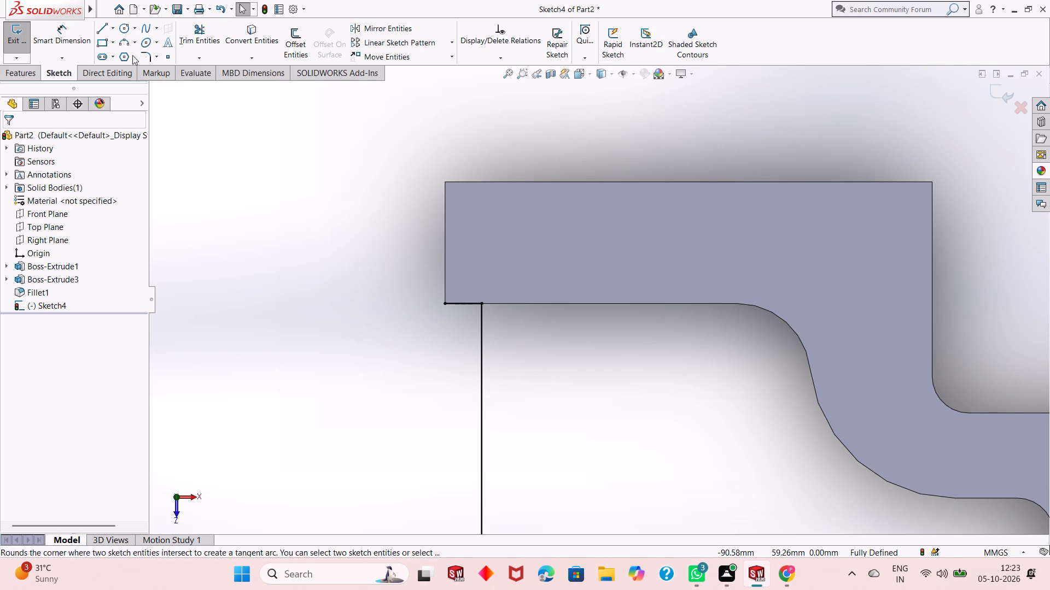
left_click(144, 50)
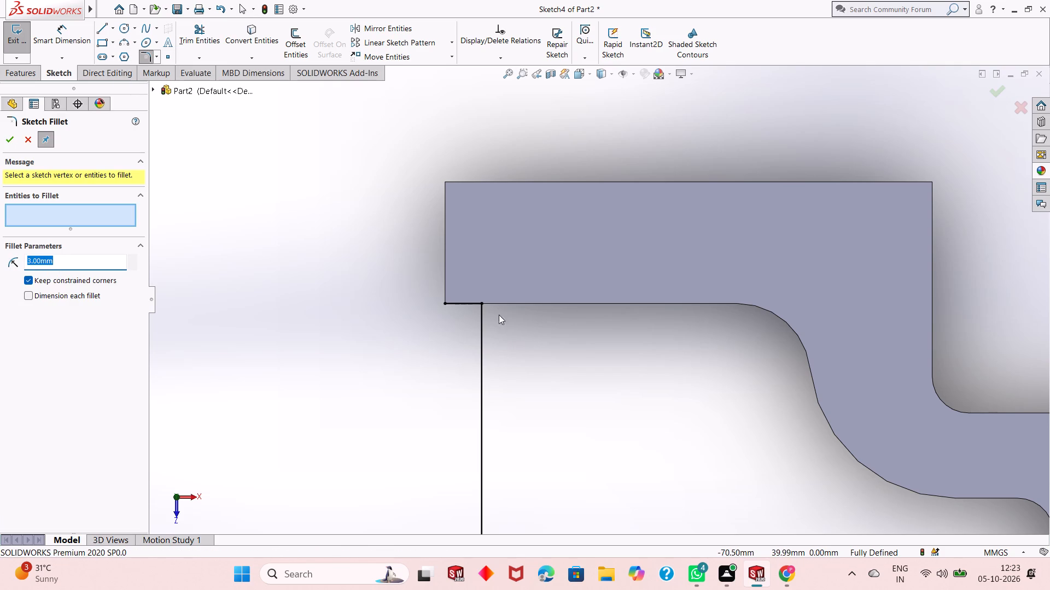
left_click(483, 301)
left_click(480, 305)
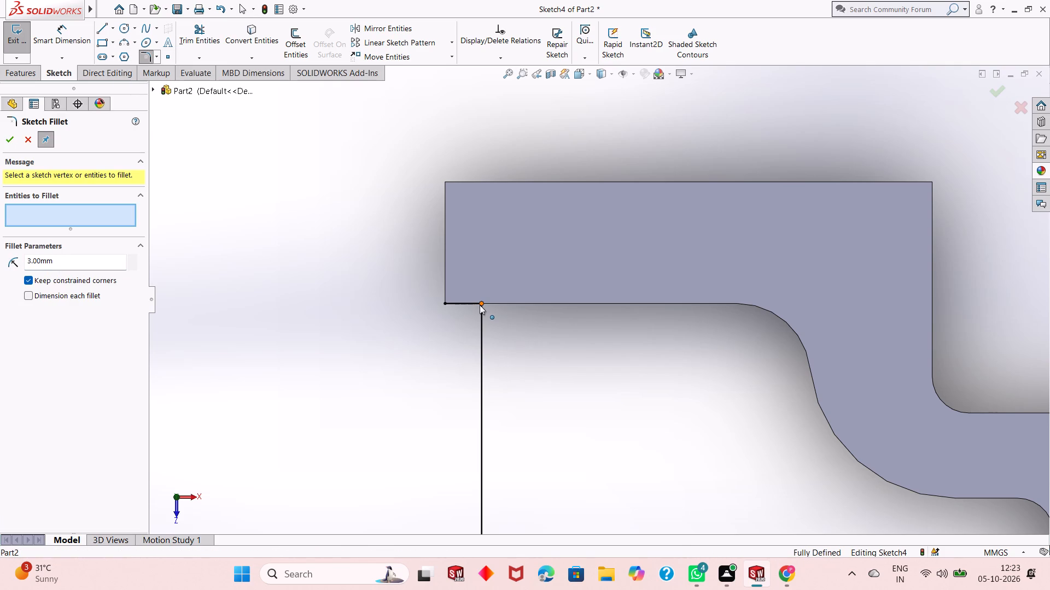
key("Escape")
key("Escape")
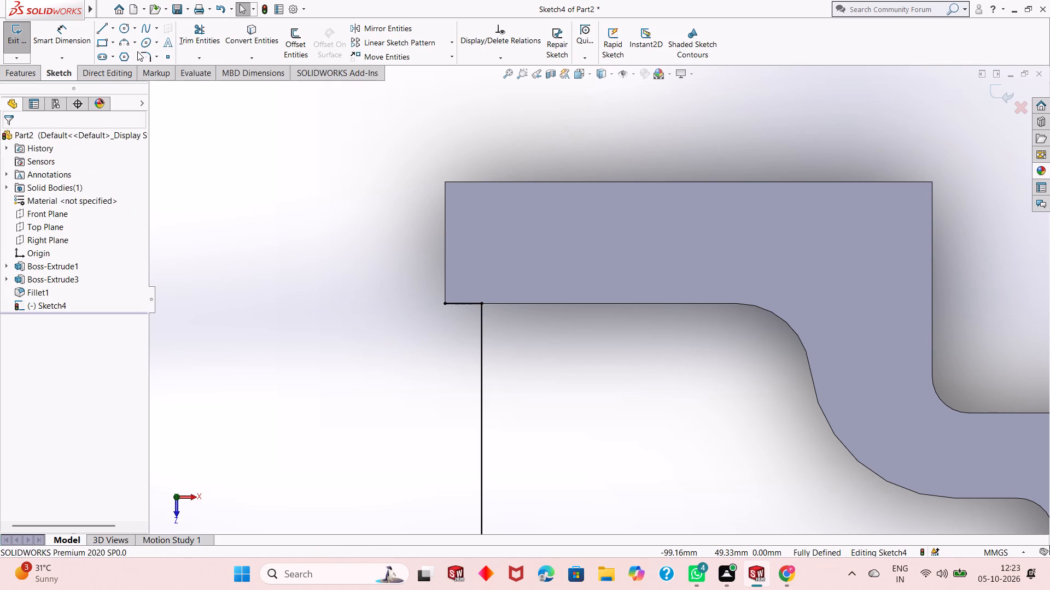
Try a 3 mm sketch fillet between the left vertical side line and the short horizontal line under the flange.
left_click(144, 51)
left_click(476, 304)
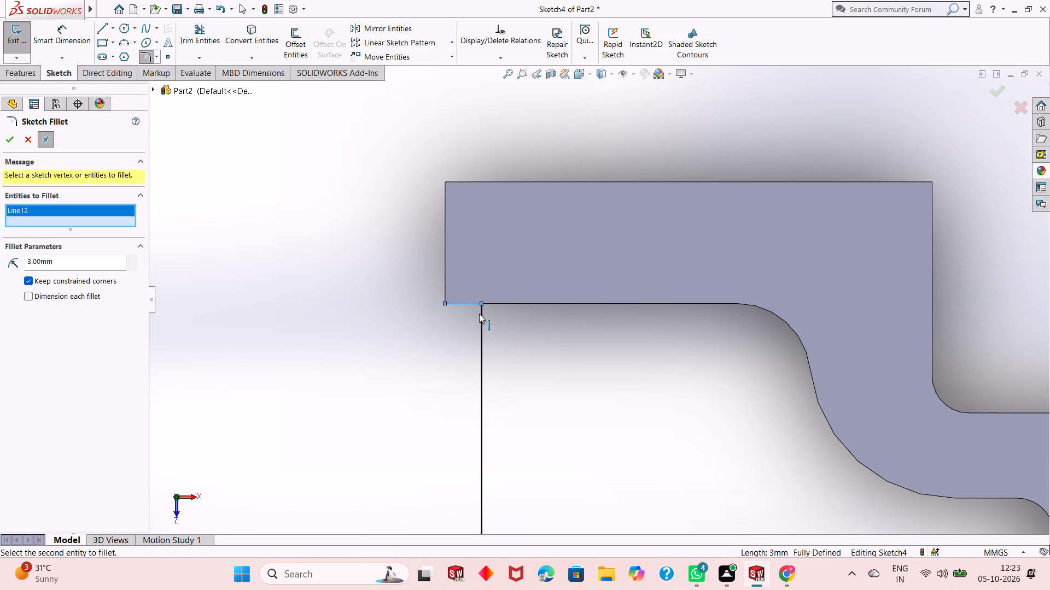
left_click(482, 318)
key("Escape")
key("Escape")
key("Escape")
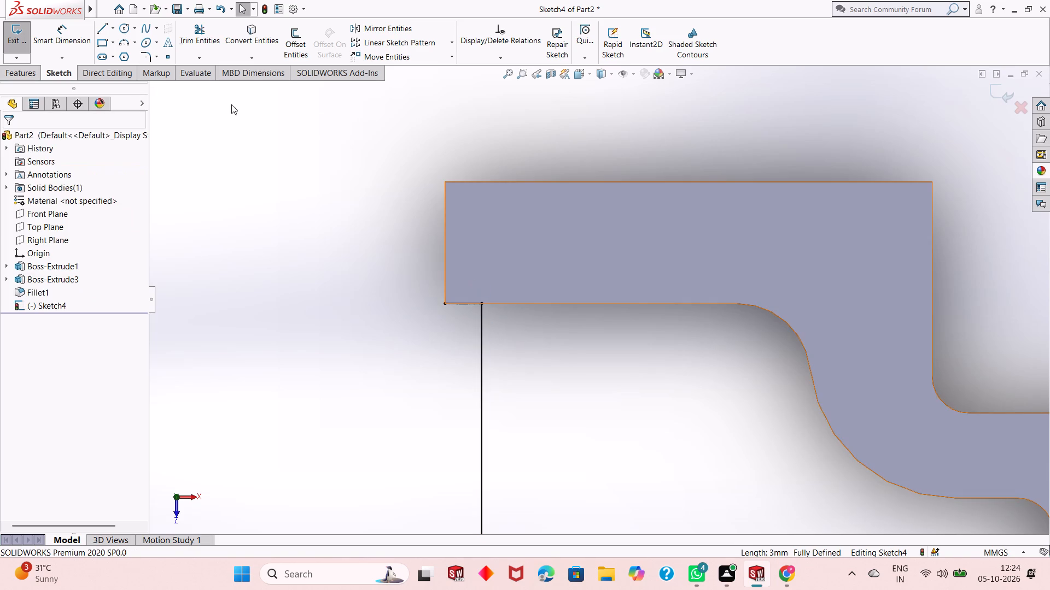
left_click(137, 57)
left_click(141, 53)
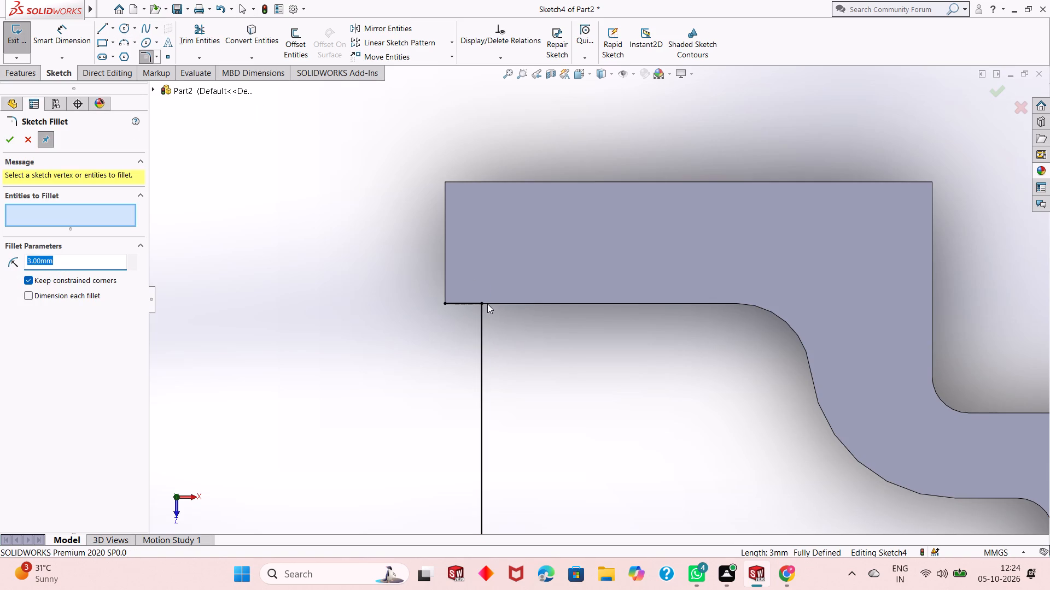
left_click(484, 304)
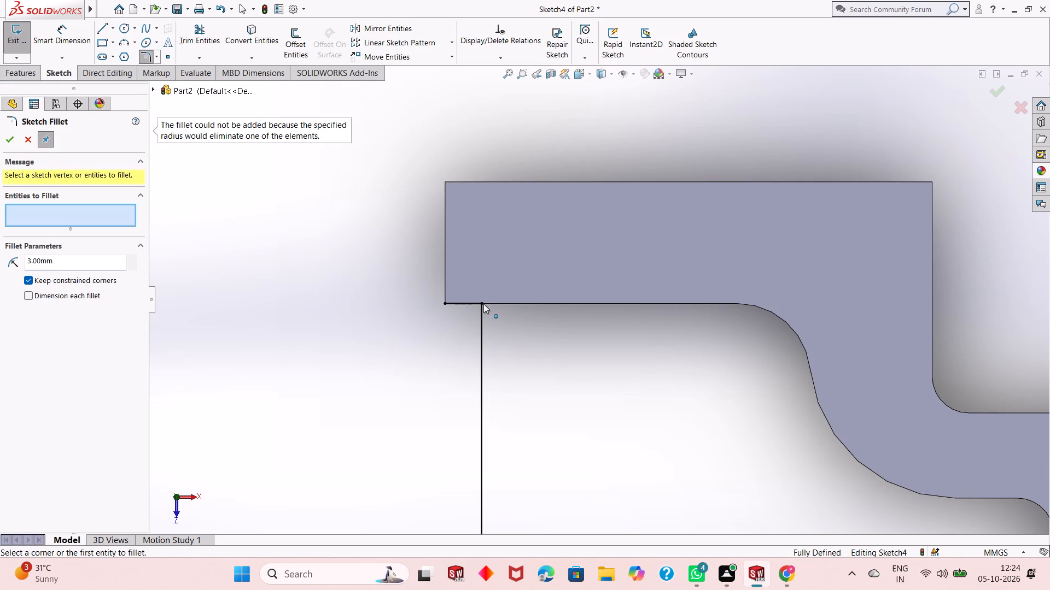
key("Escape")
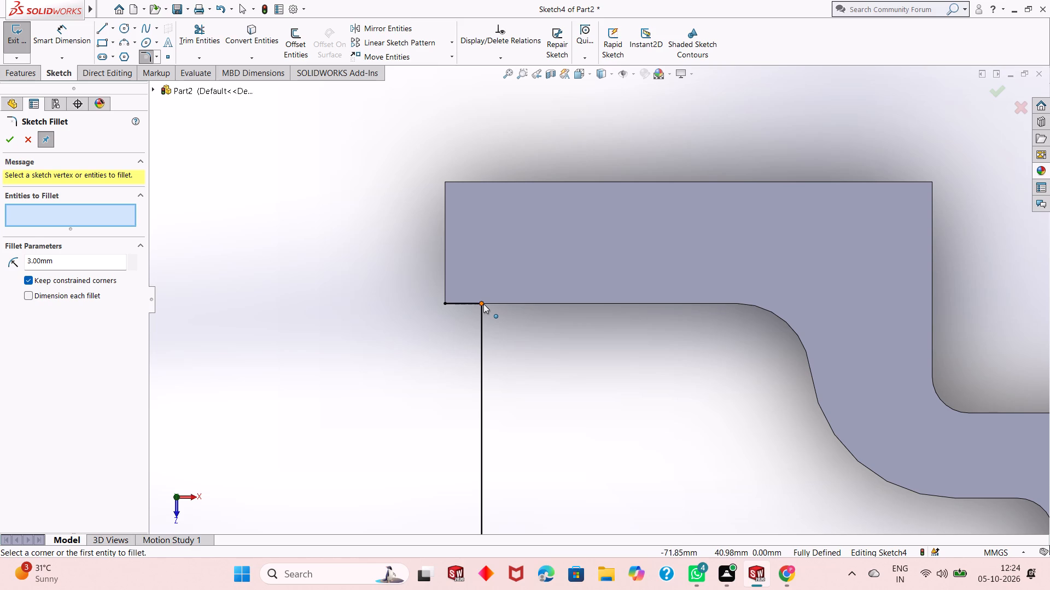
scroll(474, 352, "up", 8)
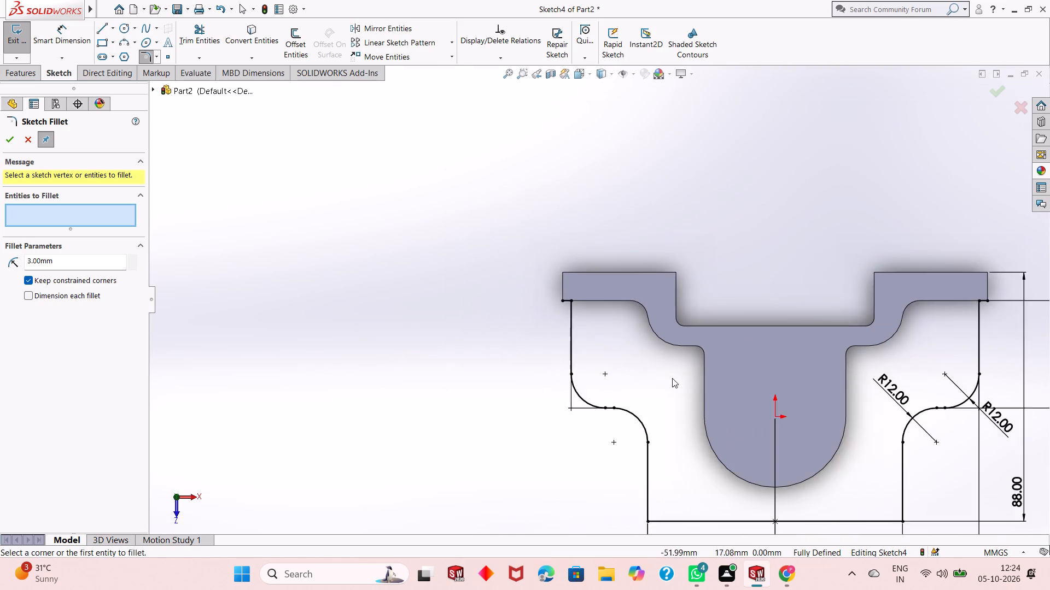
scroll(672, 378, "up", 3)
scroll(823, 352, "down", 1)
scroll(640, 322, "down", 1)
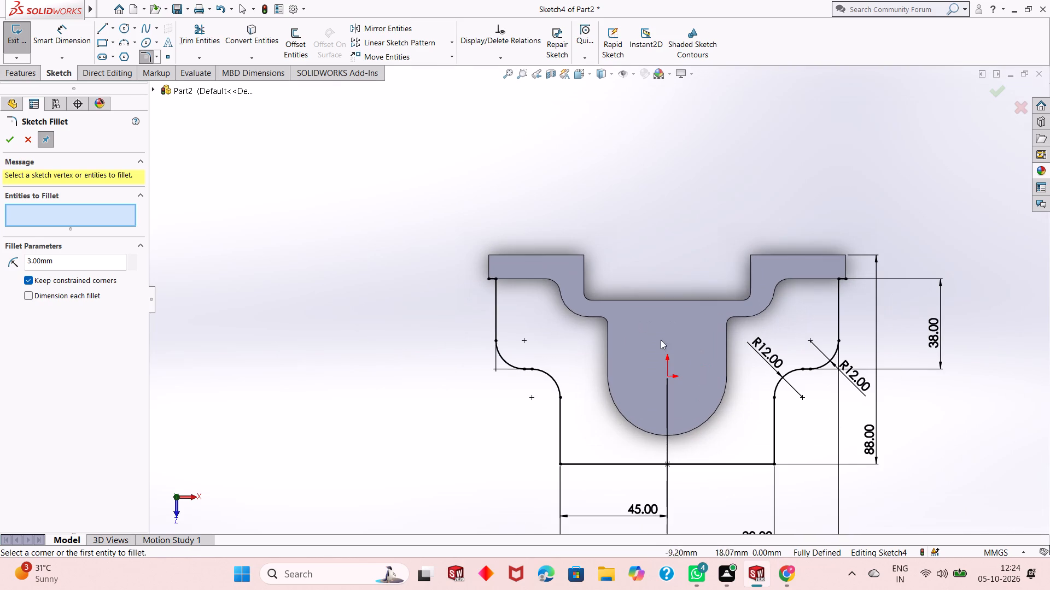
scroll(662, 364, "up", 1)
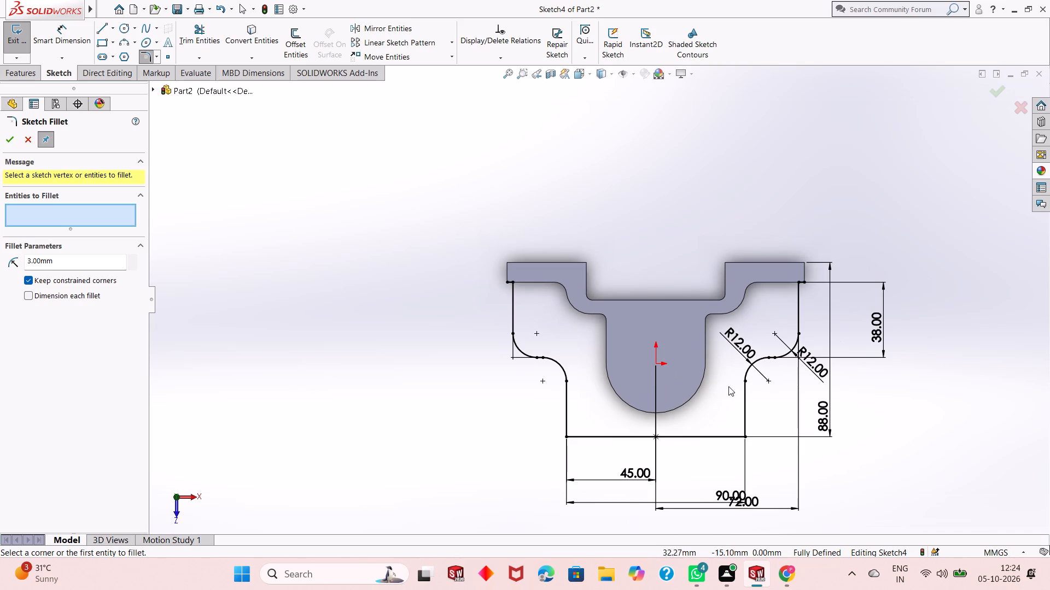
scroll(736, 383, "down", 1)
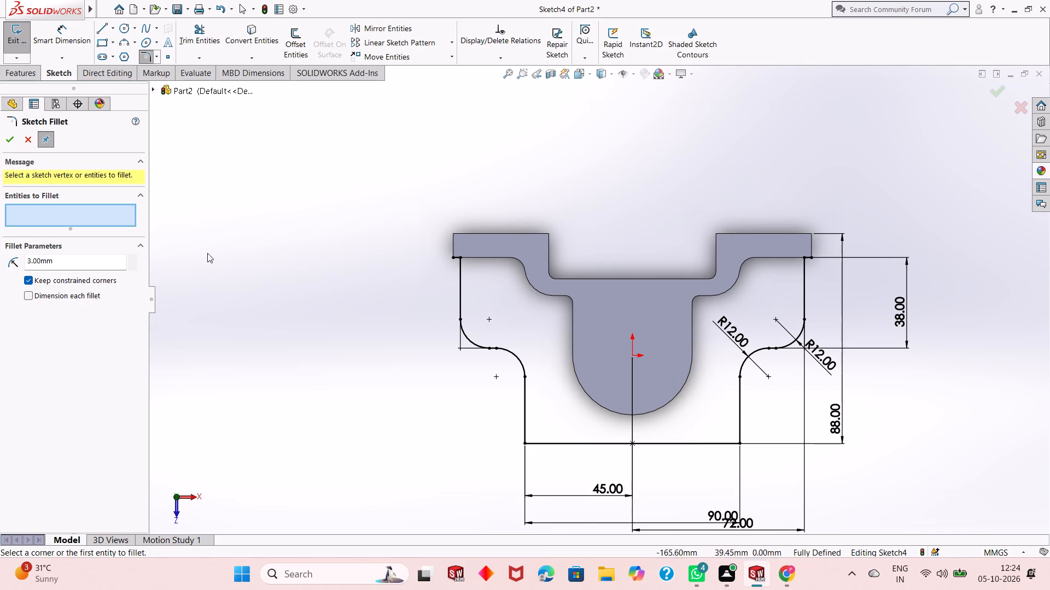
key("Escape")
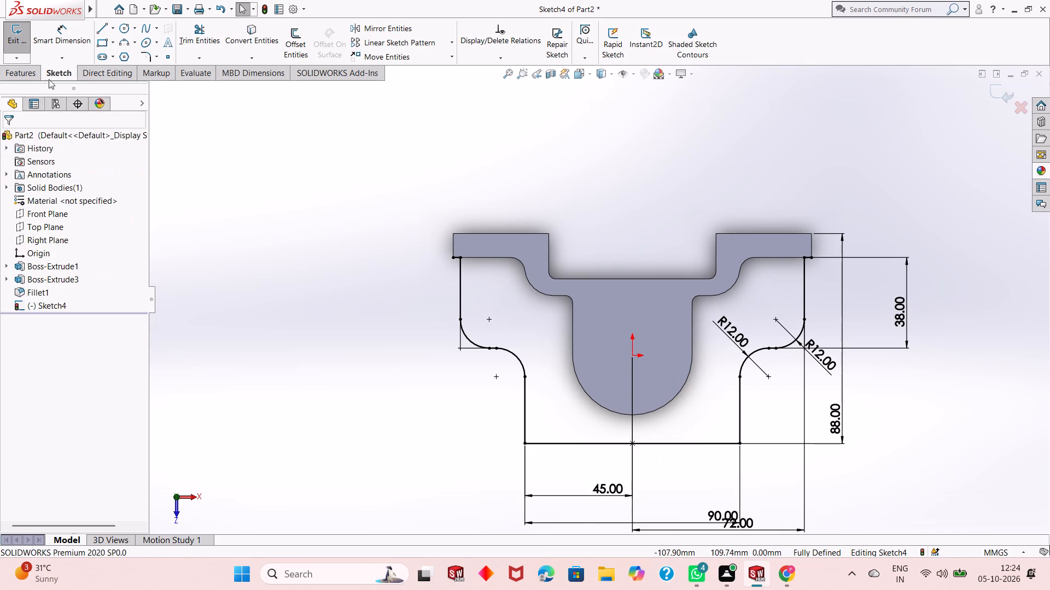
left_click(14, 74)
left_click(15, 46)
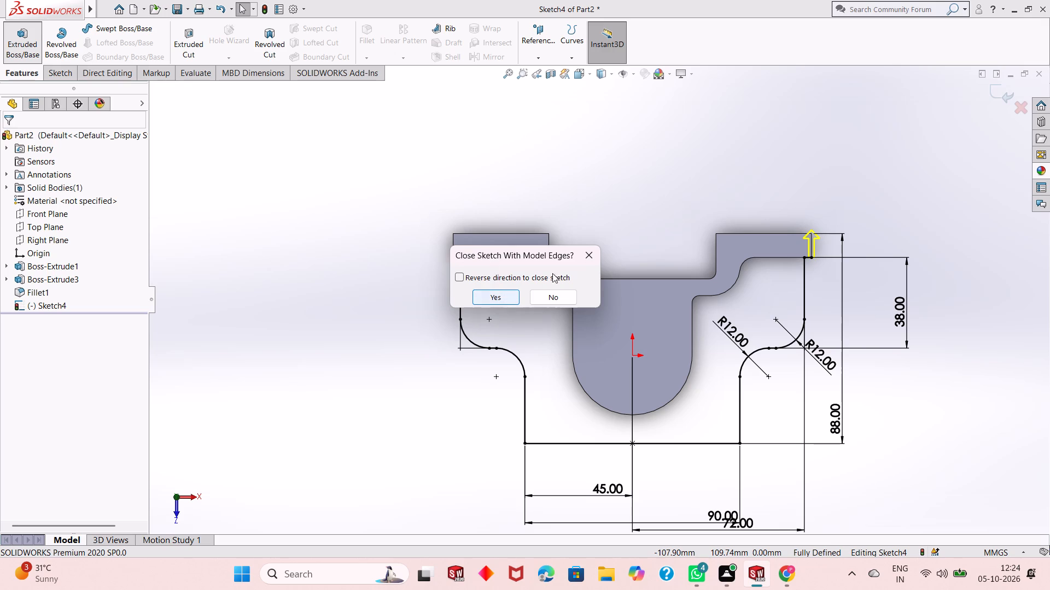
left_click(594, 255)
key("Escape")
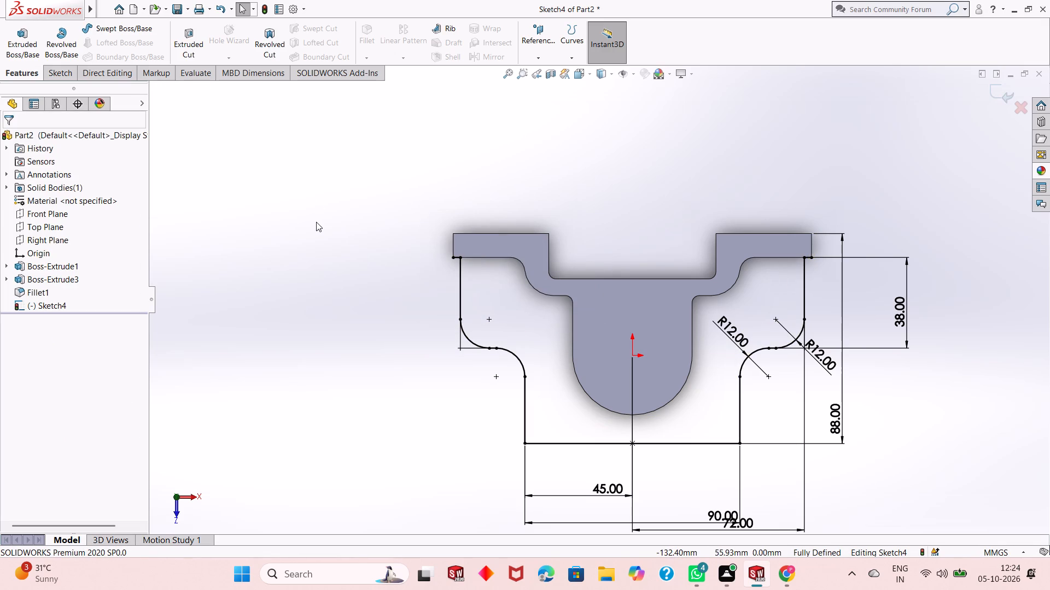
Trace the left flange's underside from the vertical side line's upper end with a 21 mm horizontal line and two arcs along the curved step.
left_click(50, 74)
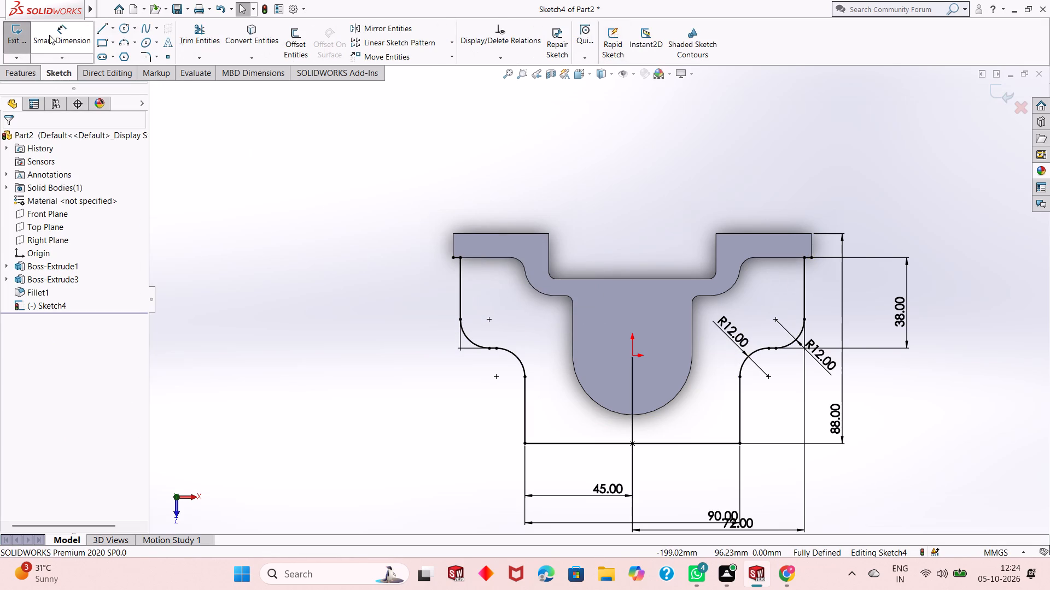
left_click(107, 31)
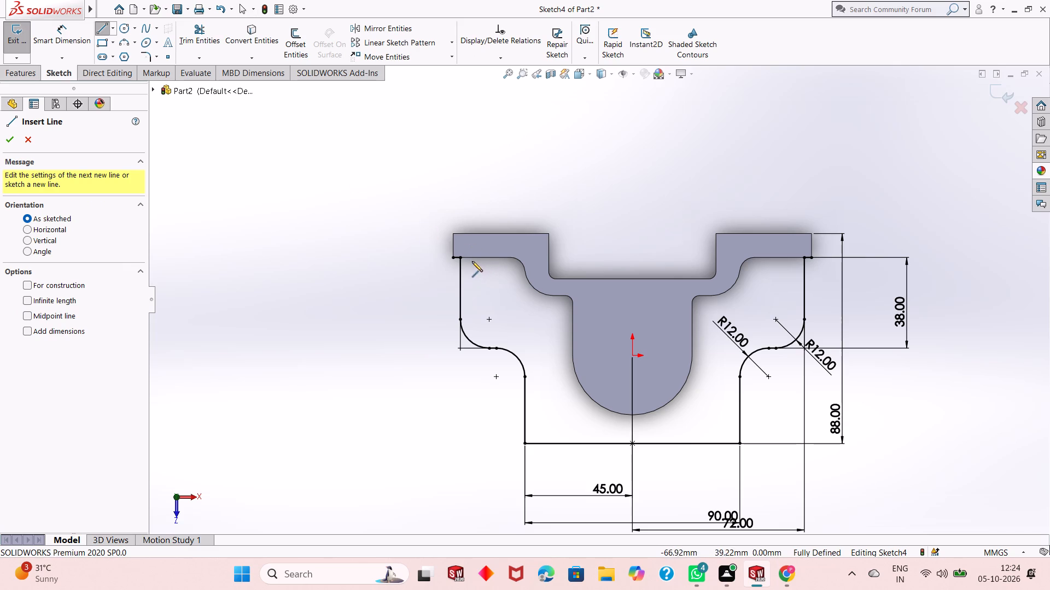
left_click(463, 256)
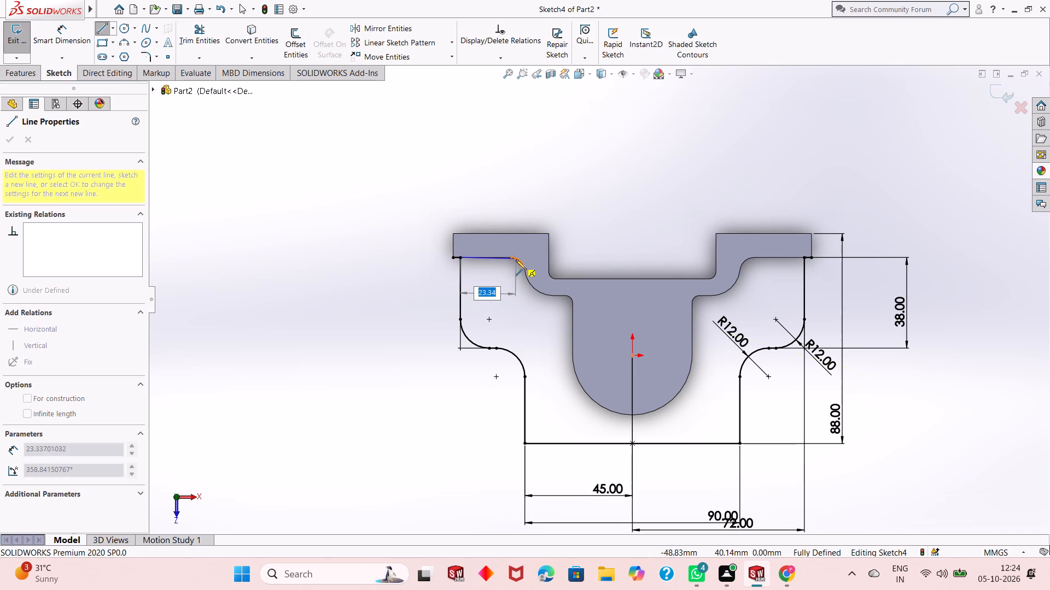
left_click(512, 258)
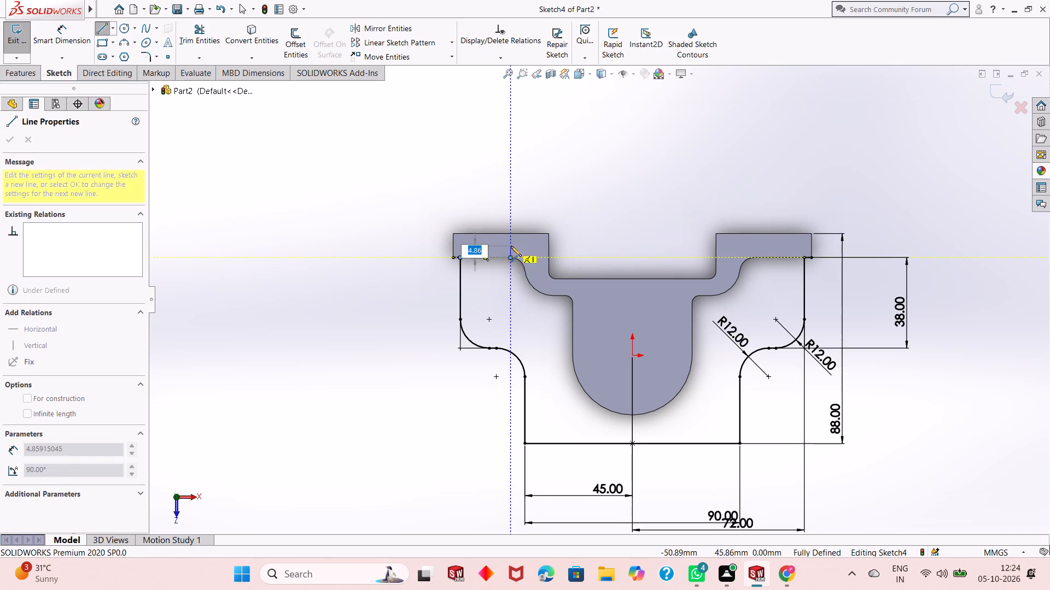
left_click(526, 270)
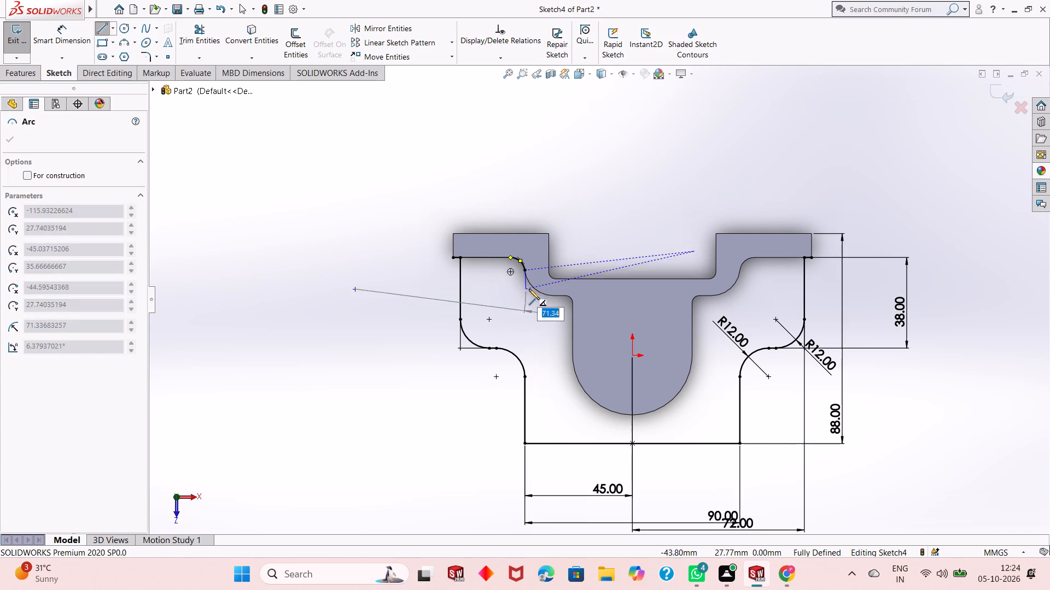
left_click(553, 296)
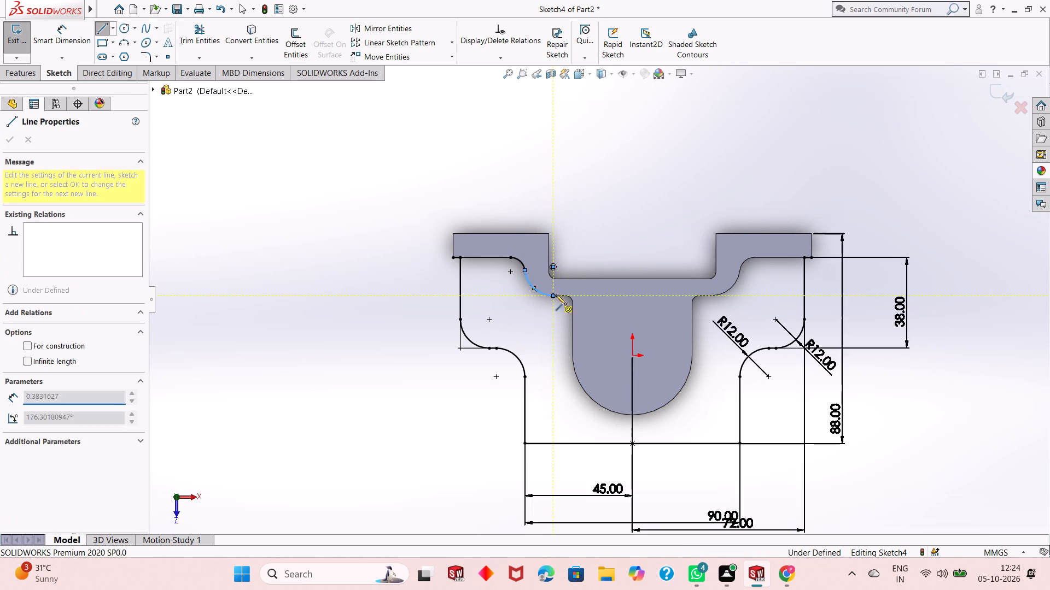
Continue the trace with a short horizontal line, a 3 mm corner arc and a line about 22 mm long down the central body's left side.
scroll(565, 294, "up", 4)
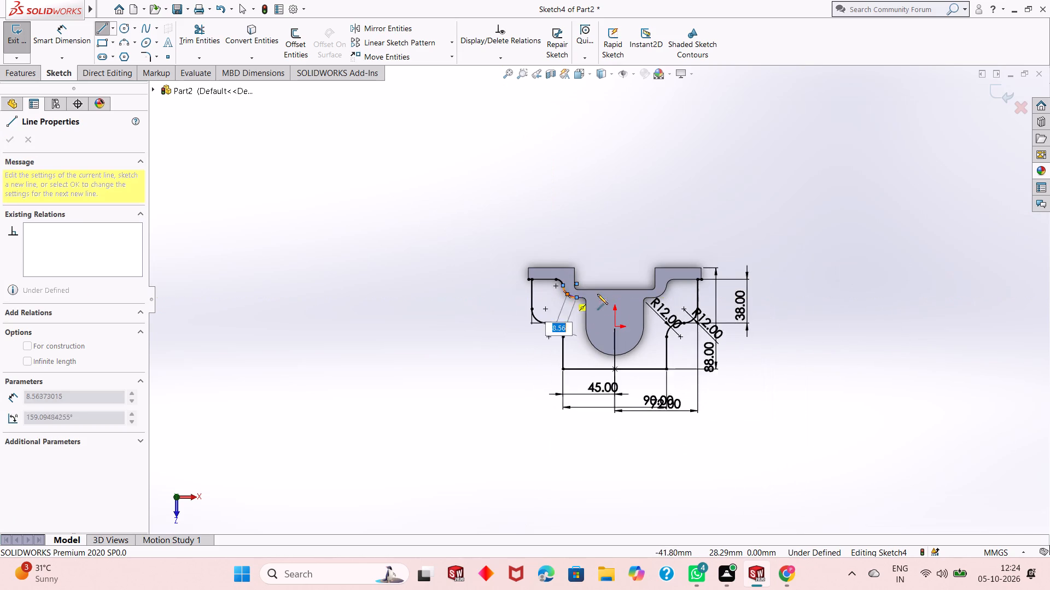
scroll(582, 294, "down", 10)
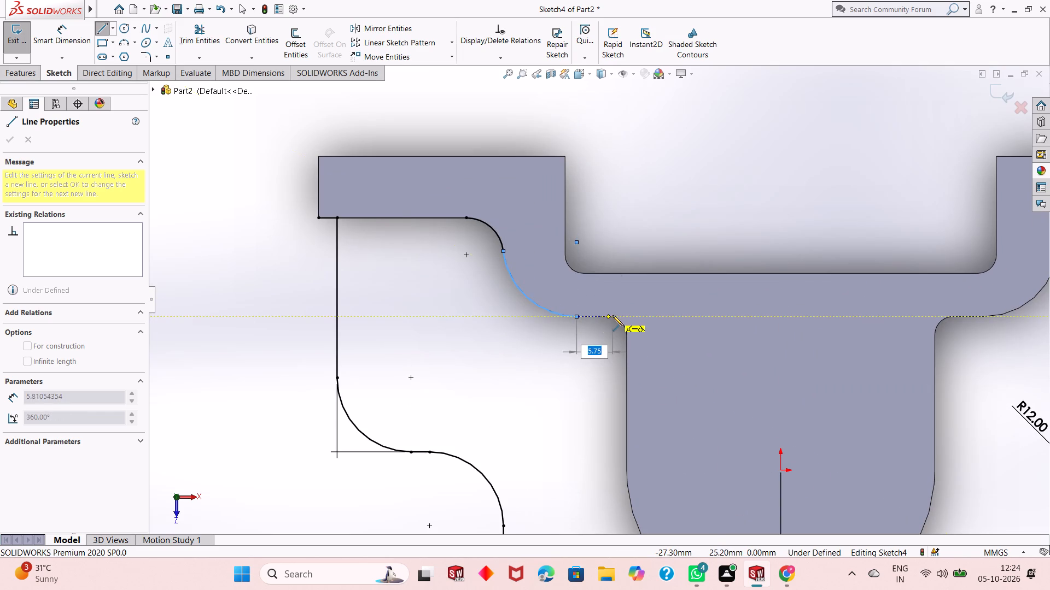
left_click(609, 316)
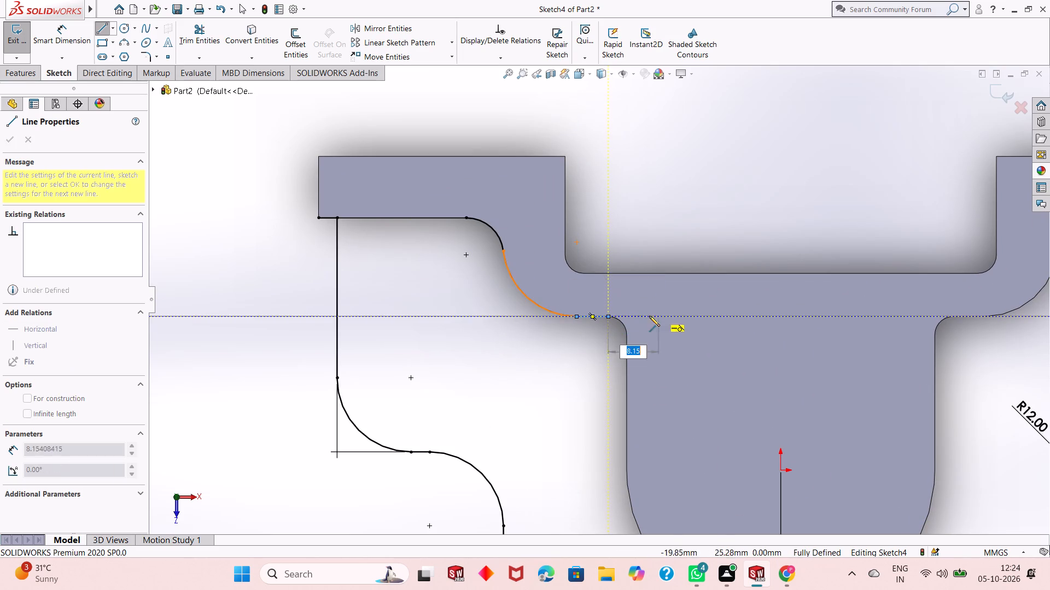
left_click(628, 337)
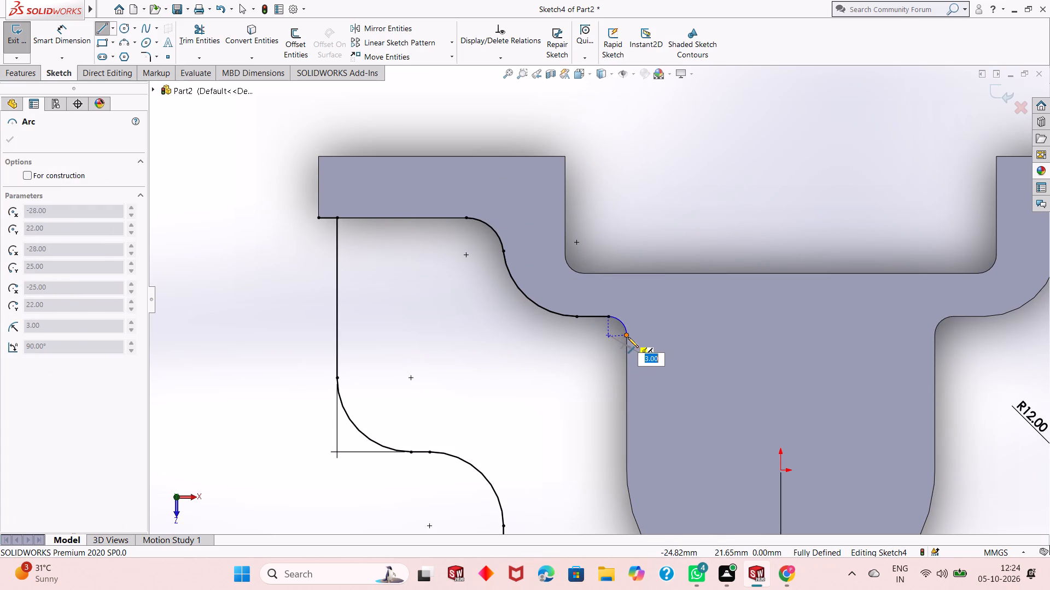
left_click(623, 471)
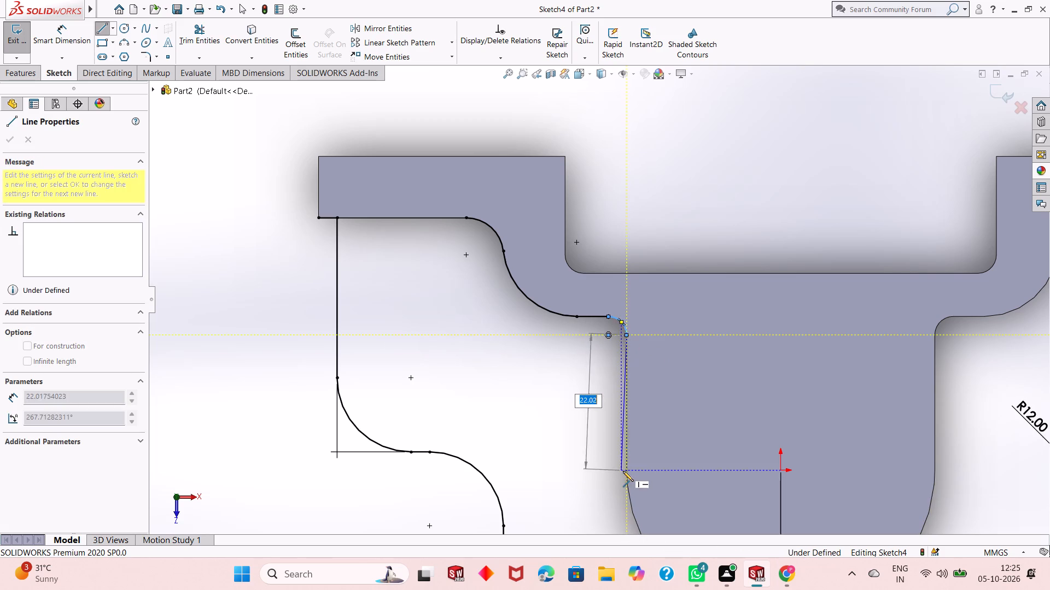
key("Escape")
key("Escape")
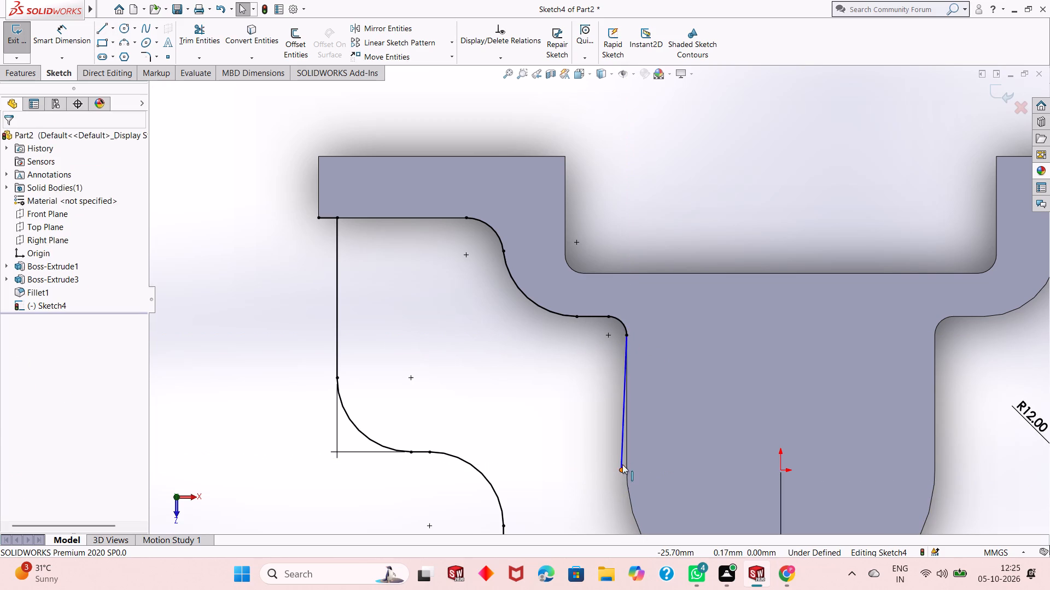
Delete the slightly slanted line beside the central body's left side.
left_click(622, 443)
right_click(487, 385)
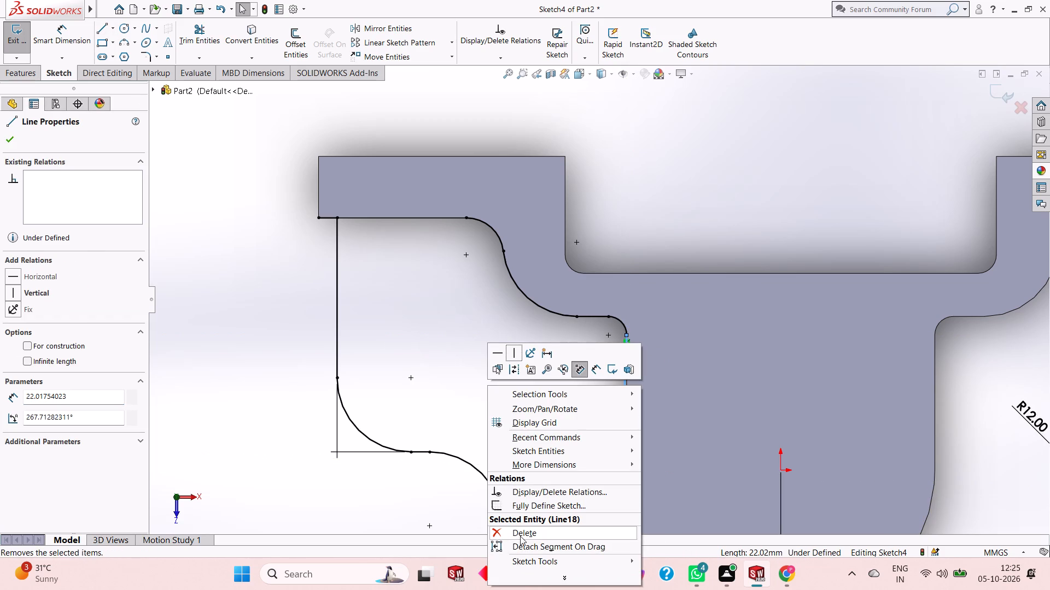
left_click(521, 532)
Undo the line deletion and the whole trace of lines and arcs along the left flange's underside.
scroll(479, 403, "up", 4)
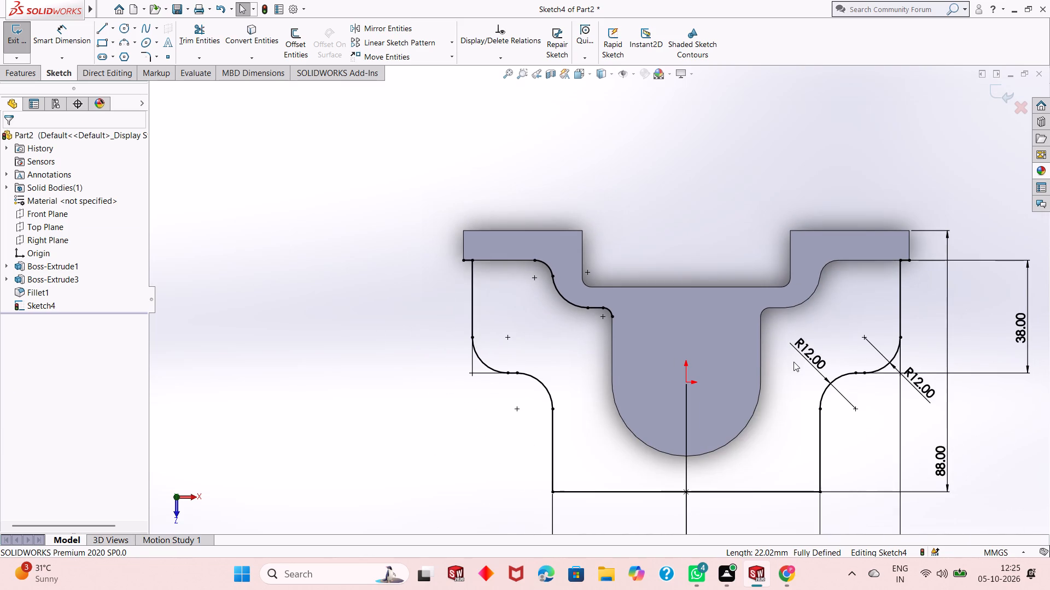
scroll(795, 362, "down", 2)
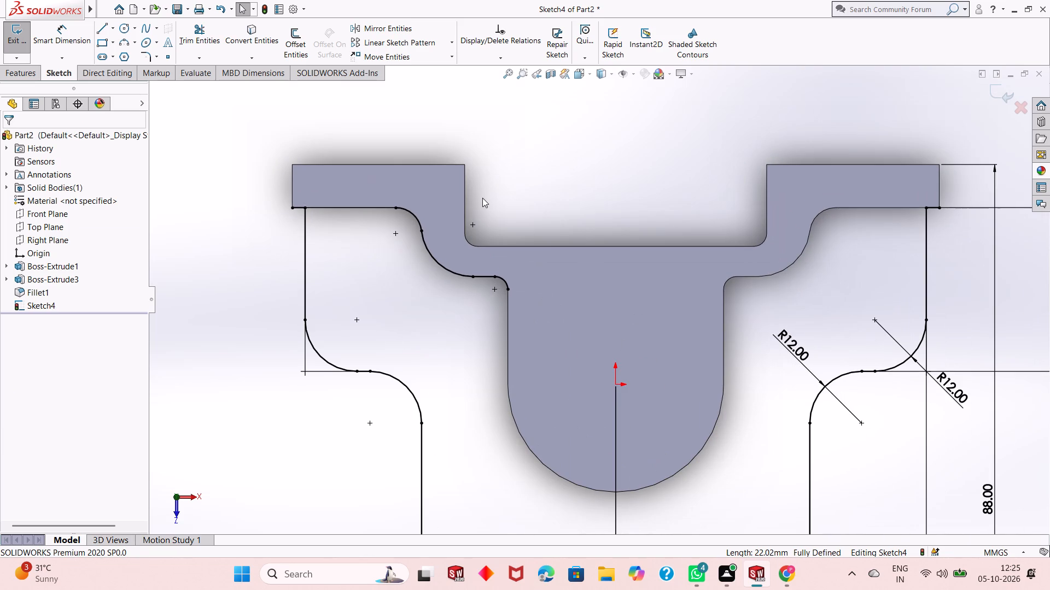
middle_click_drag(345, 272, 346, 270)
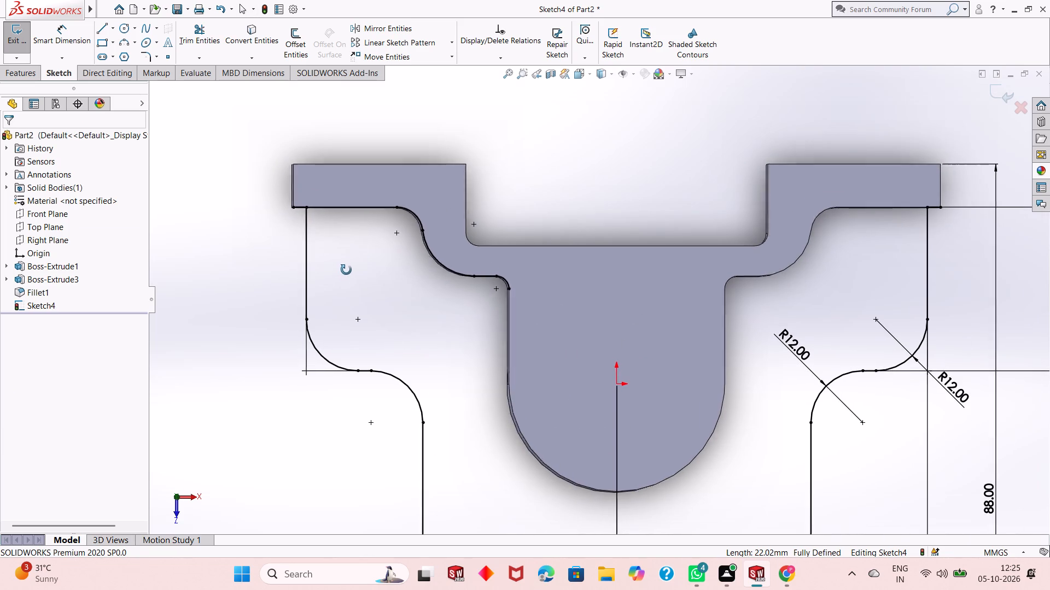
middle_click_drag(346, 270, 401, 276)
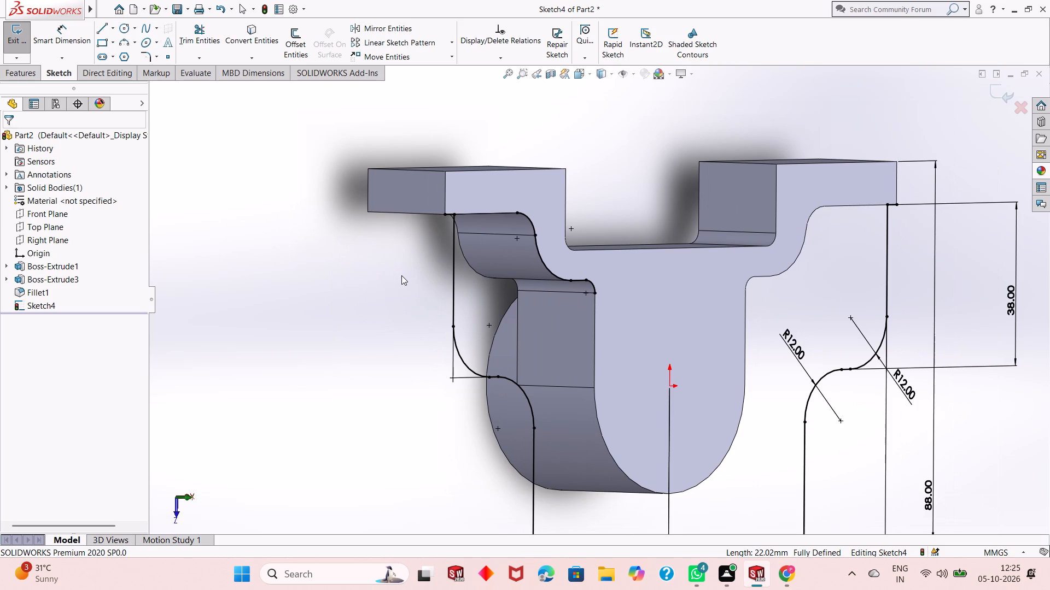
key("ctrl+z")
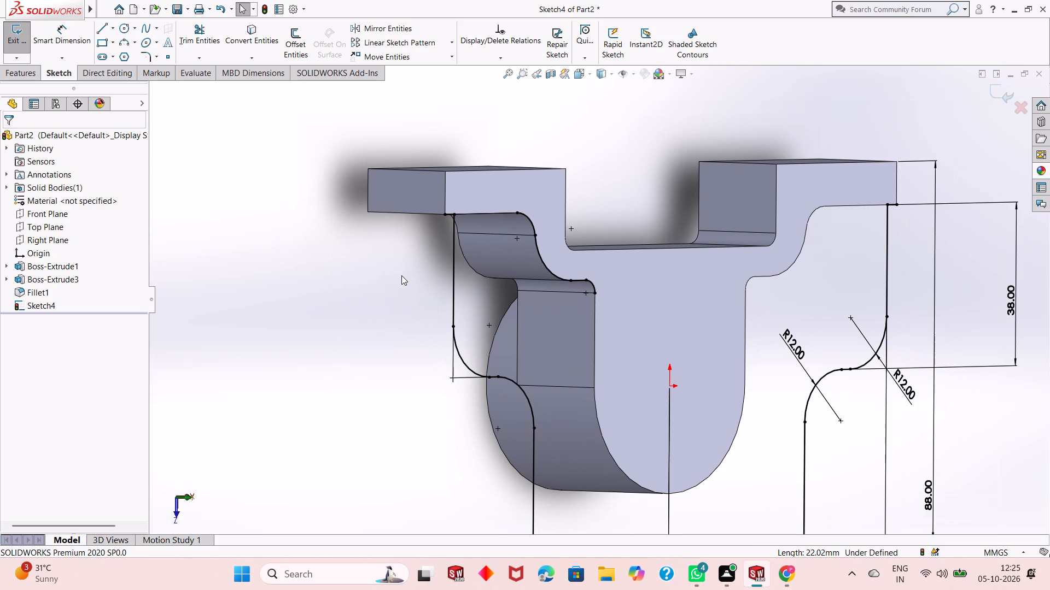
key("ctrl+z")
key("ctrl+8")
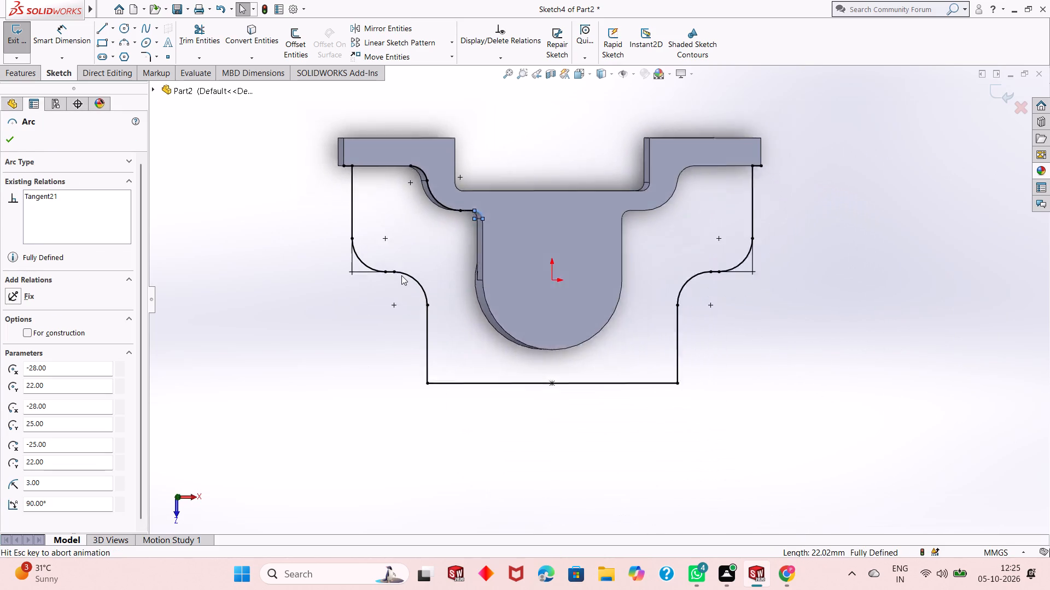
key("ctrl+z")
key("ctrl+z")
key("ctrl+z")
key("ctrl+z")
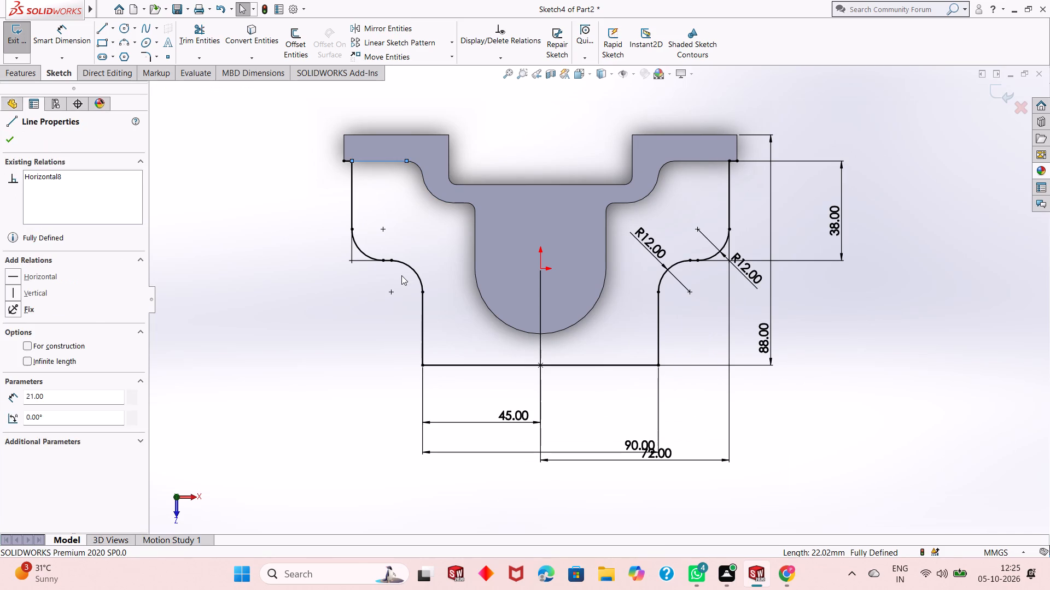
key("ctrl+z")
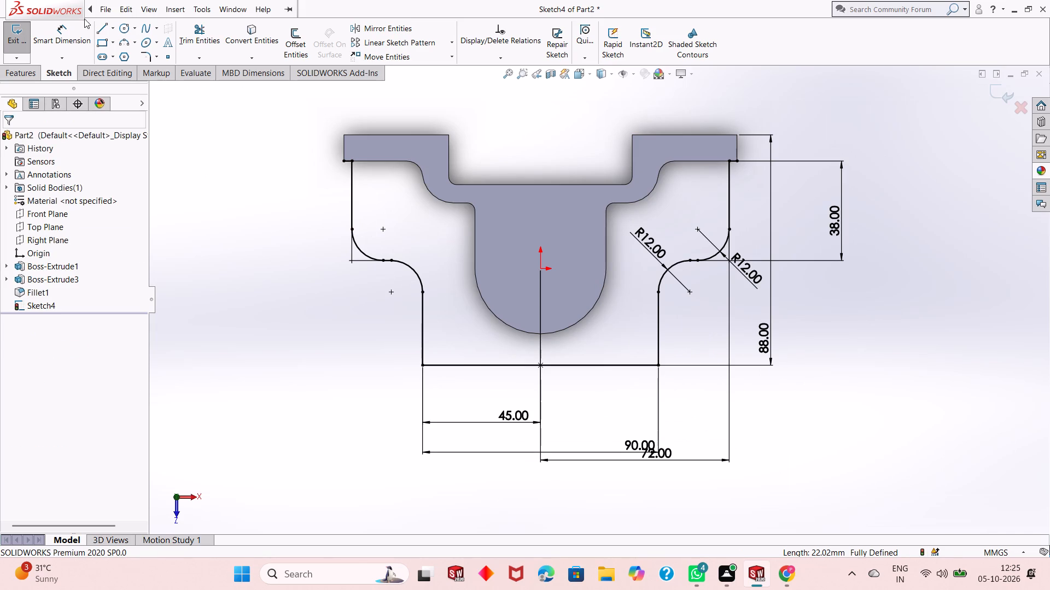
Trace the left flange's outline up its outer end, along its top and down its inner side, ending with the tangent arc at the recess corner.
left_click(98, 33)
left_click(344, 160)
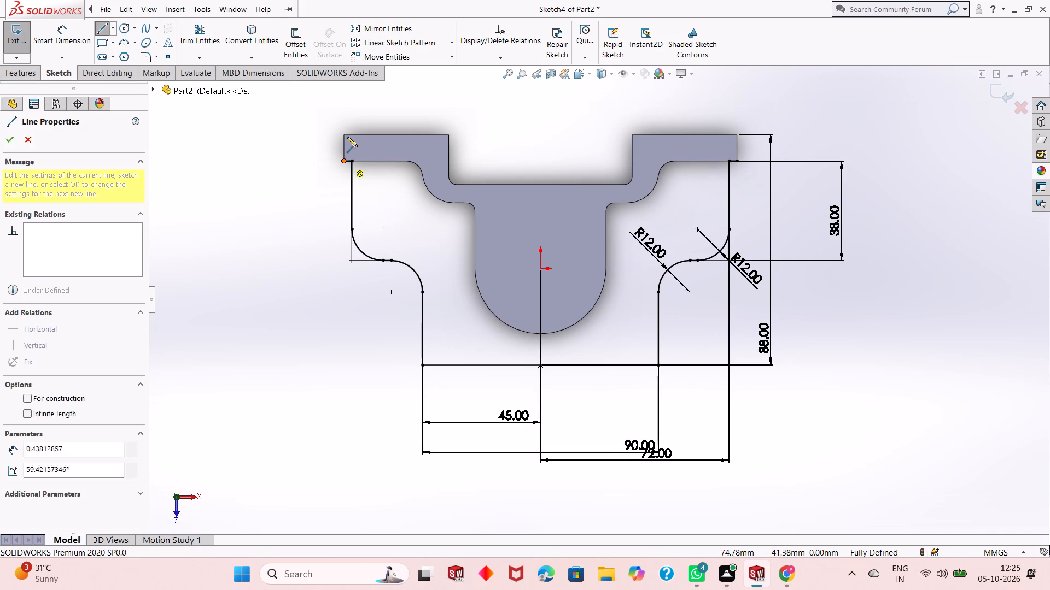
left_click(347, 135)
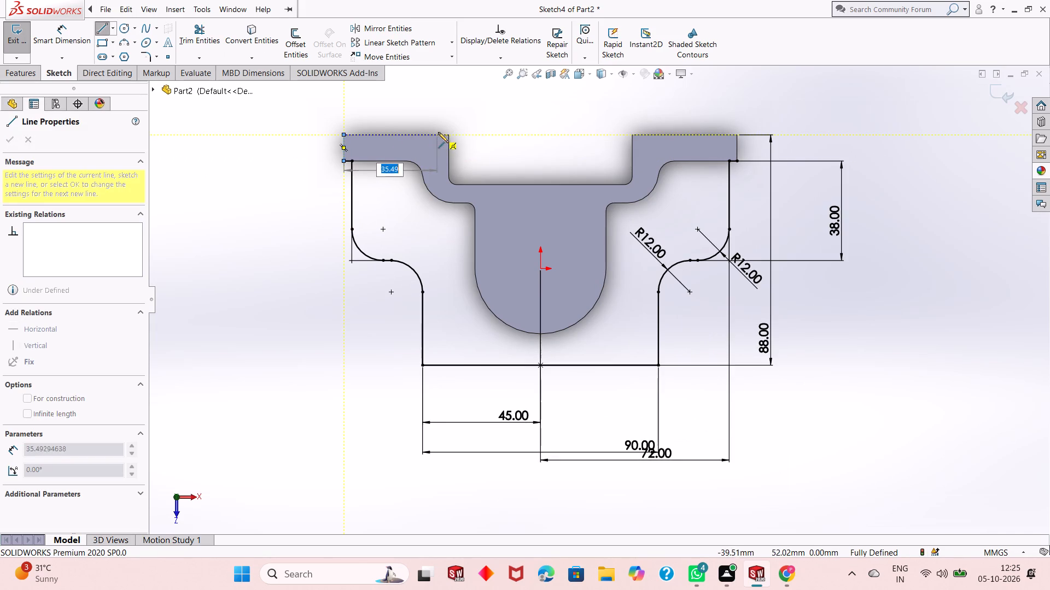
left_click(451, 135)
scroll(450, 166, "up", 3)
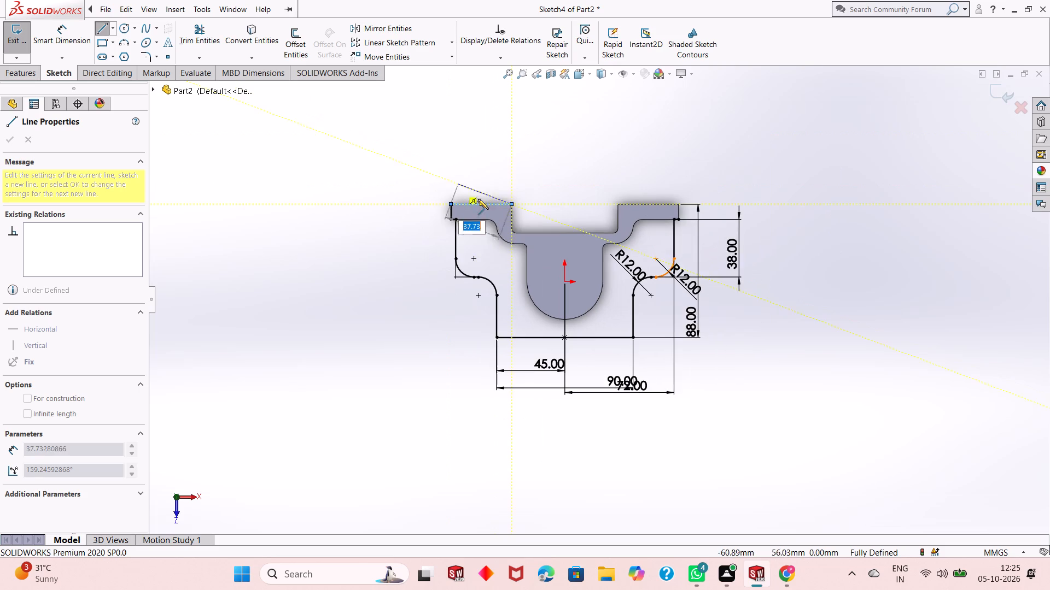
scroll(538, 223, "down", 9)
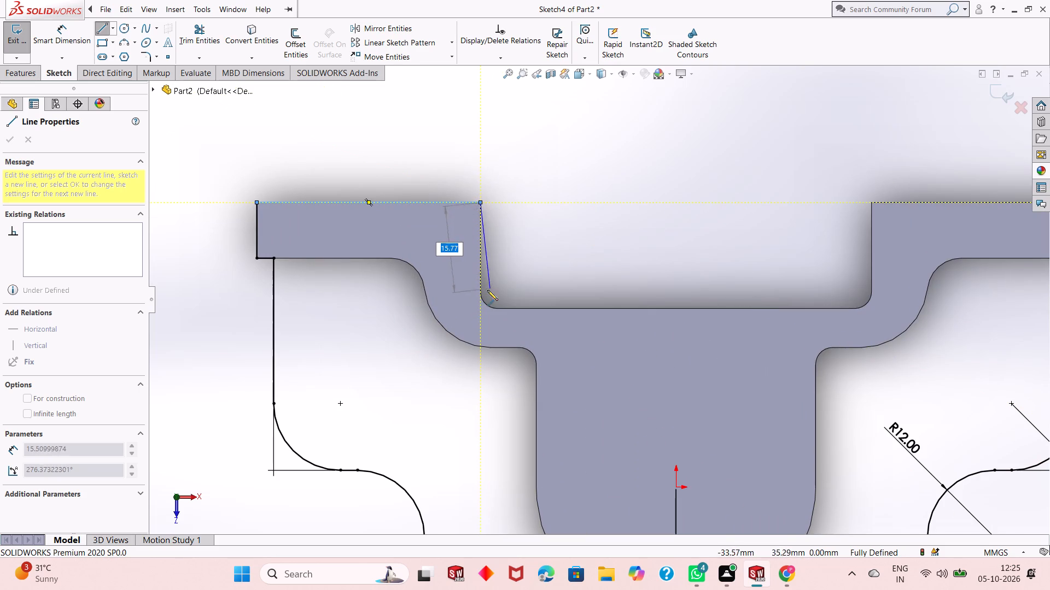
left_click(479, 293)
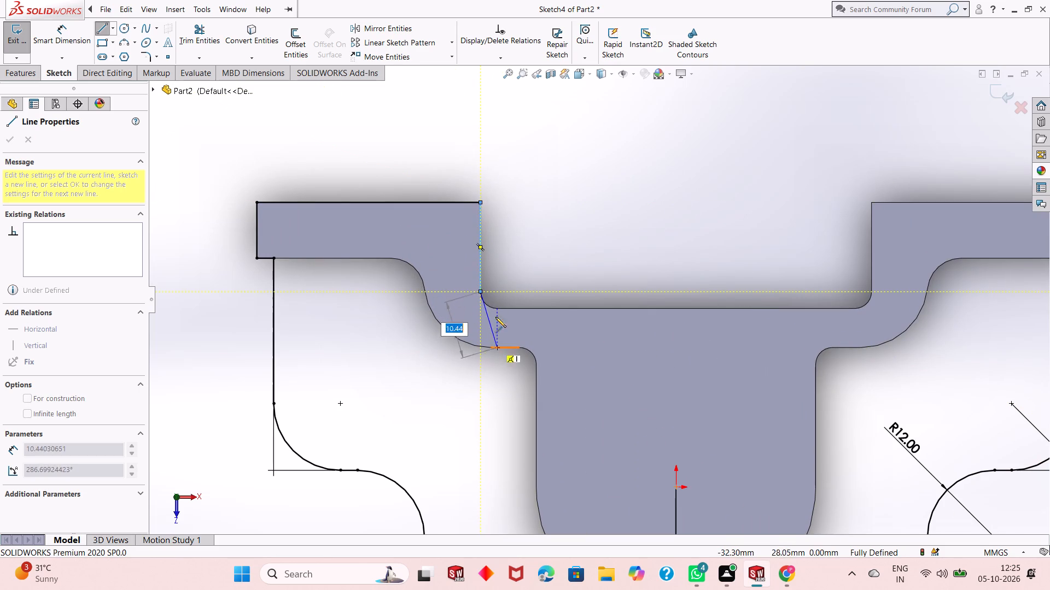
left_click(497, 309)
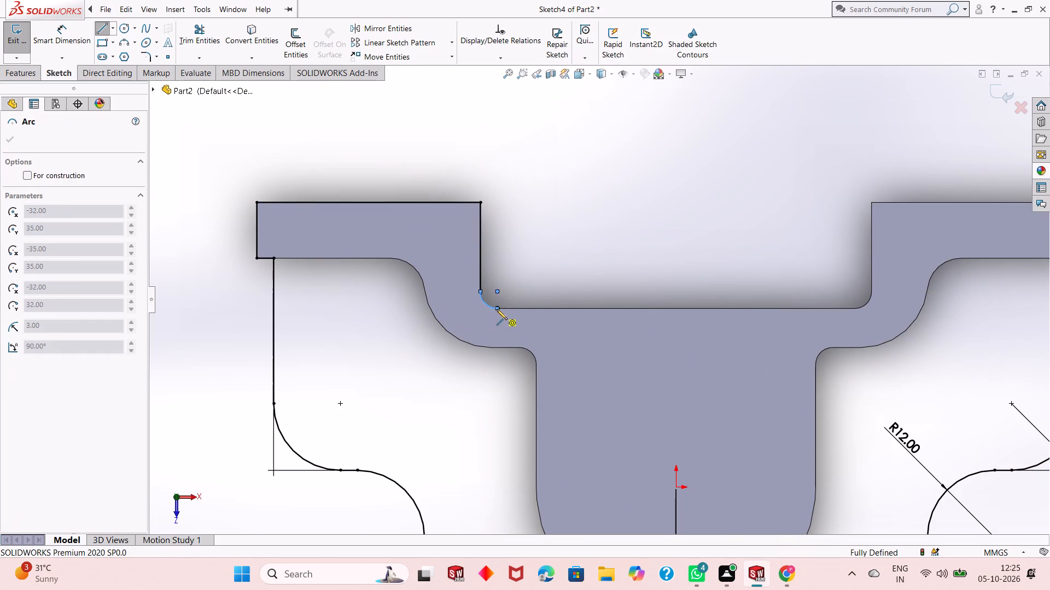
Continue the trace with a 64 mm horizontal line along the recess floor, a 3 mm corner arc and a 16 mm vertical line.
left_click(857, 311)
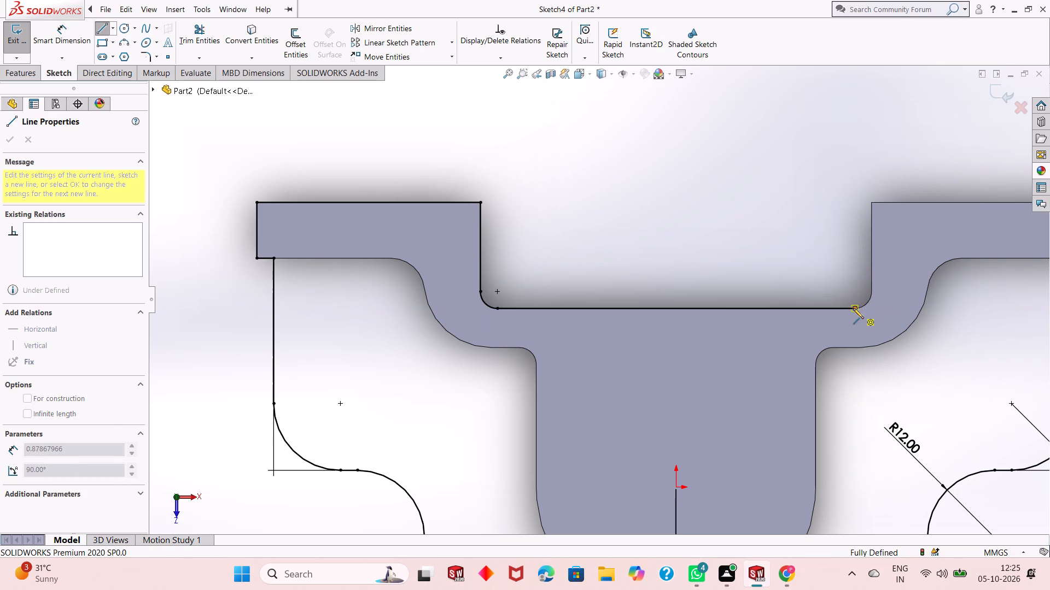
left_click(871, 294)
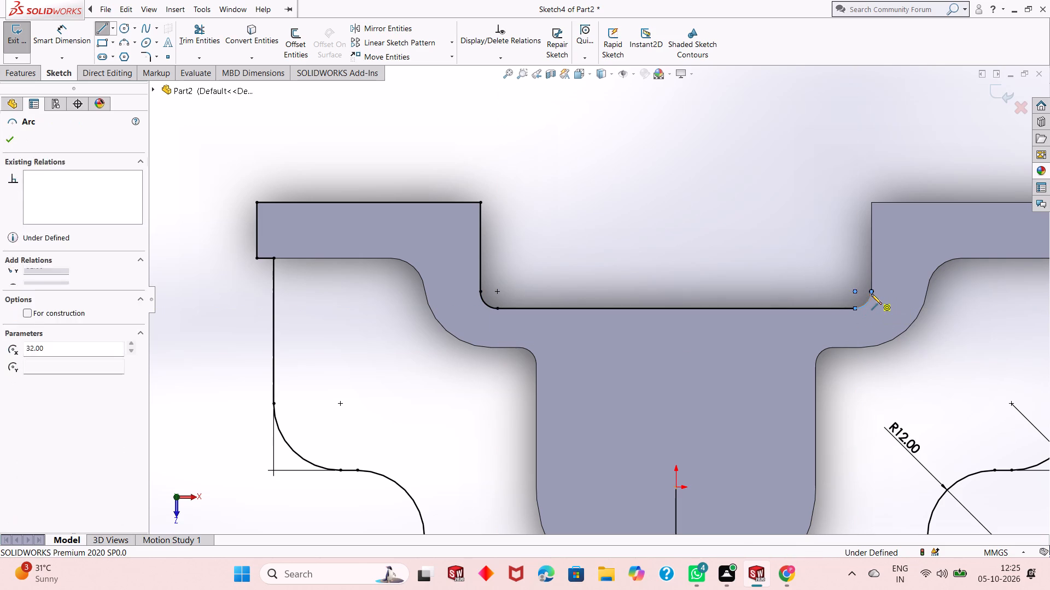
left_click(870, 202)
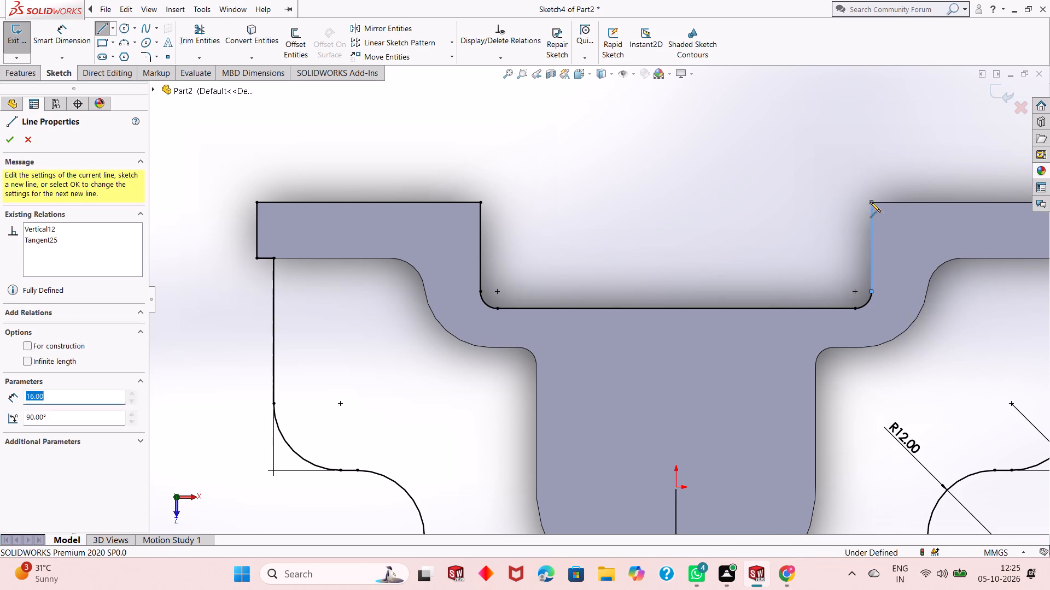
Finish the trace along the right flange's top edge and down its outer end with a 10 mm vertical line.
scroll(740, 234, "down", 1)
scroll(737, 234, "up", 4)
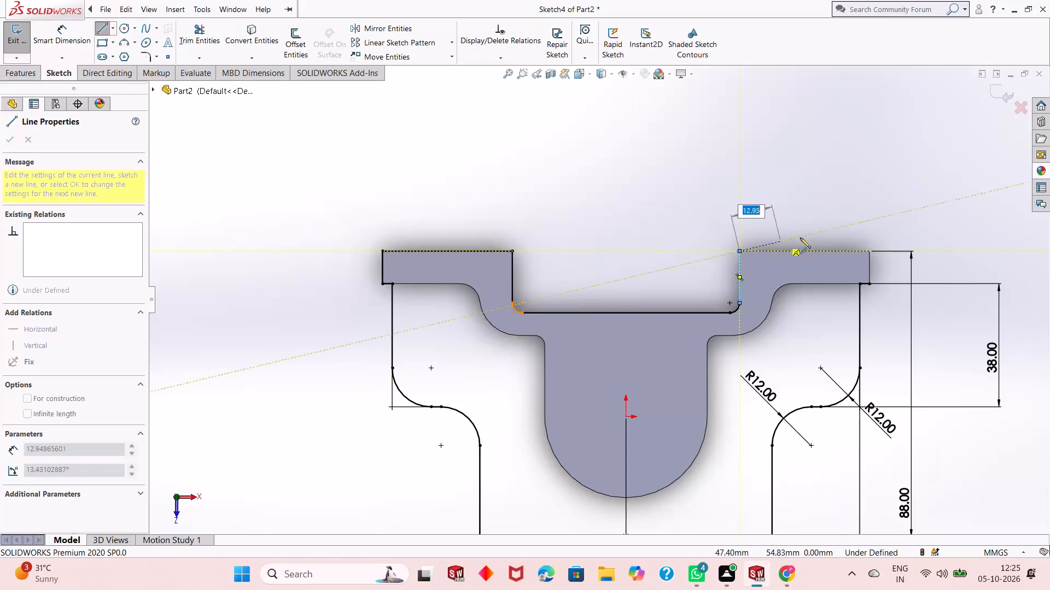
scroll(894, 248, "down", 4)
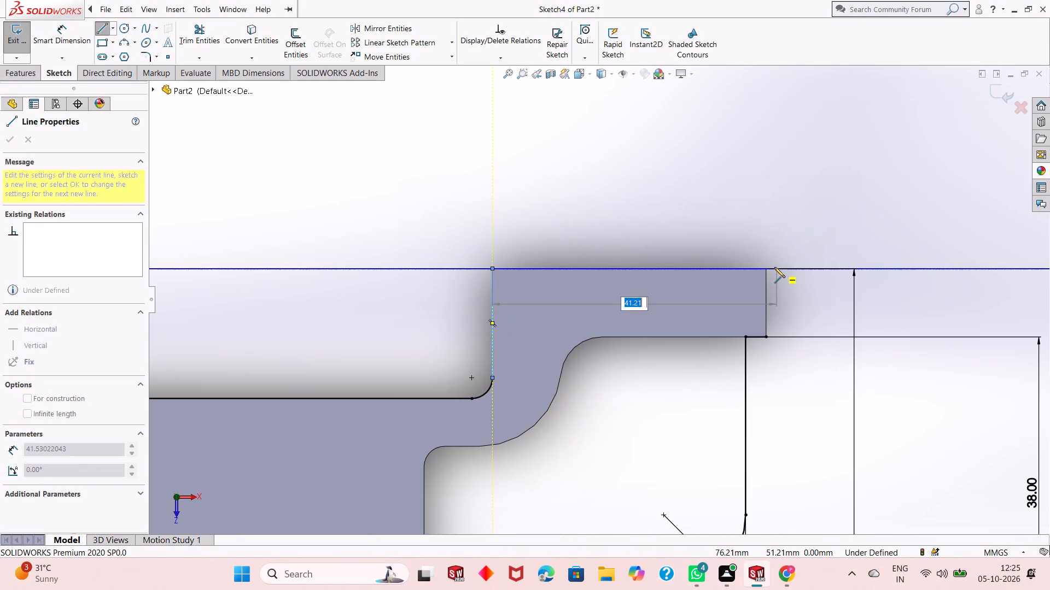
left_click(765, 267)
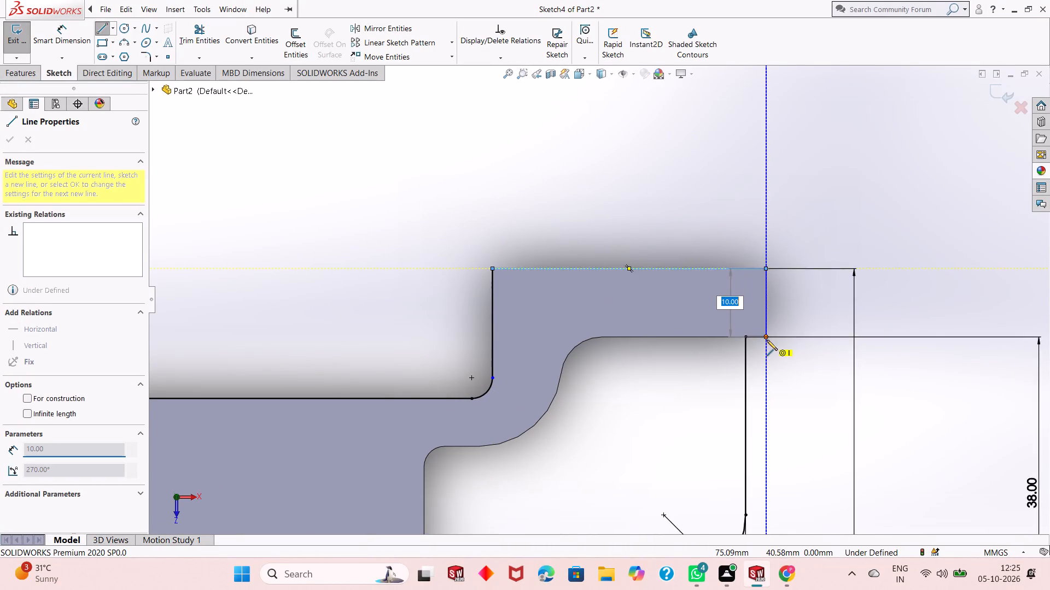
left_click(766, 334)
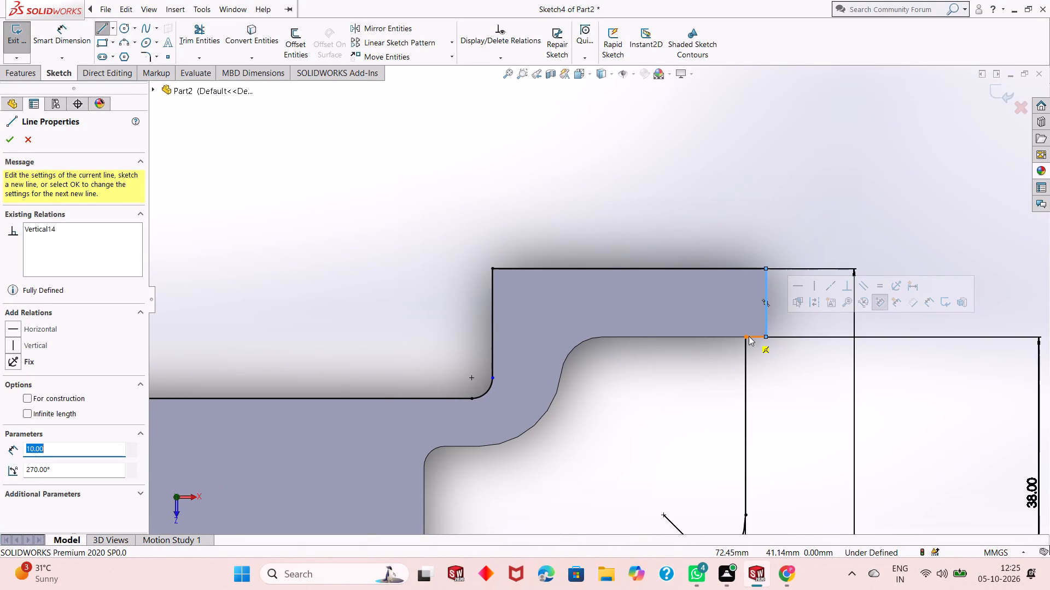
left_click(813, 234)
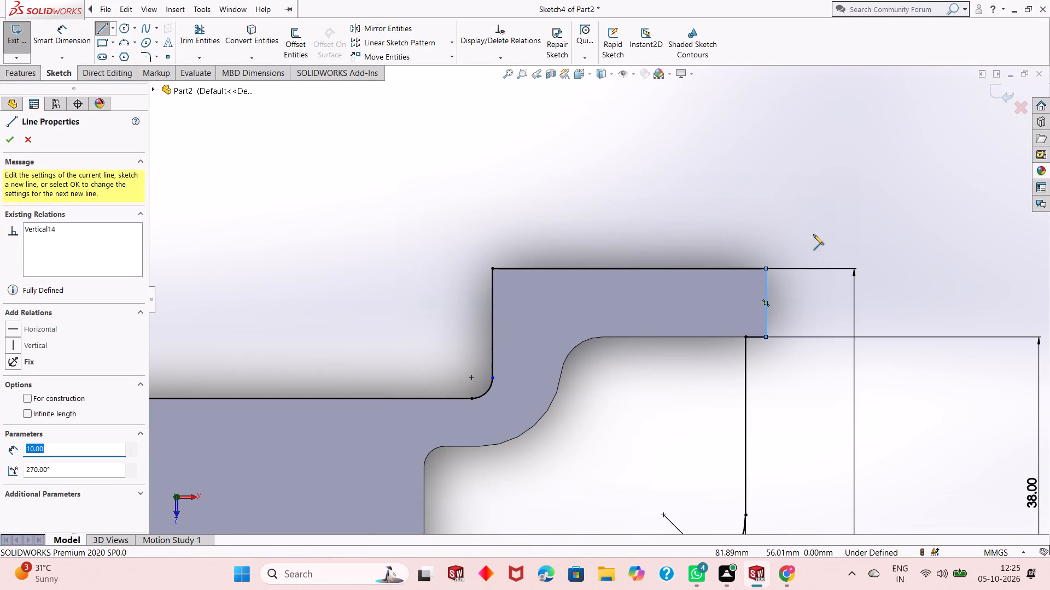
key("Escape")
key("Escape")
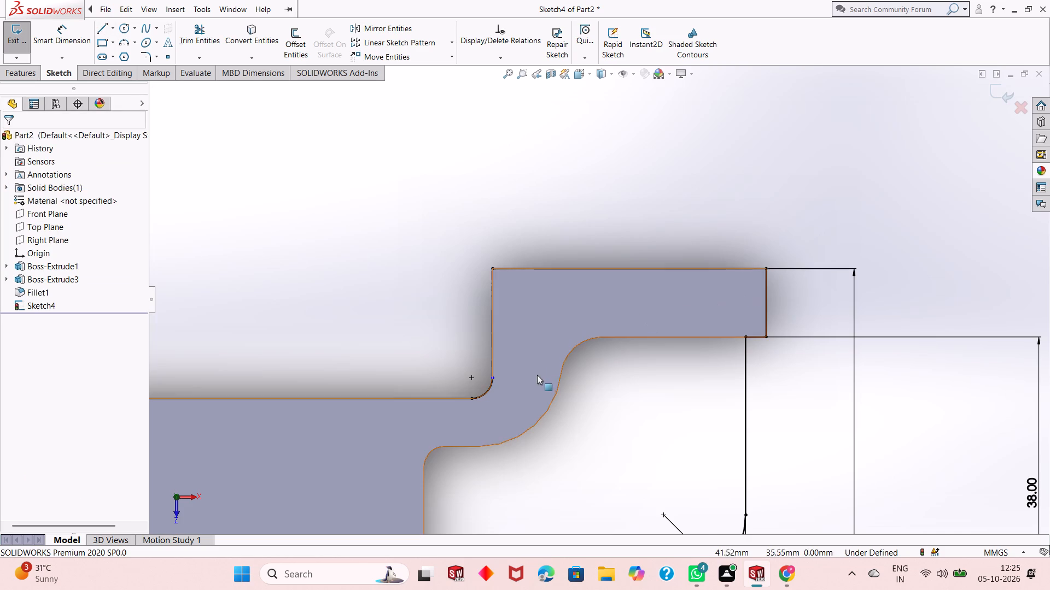
Apply a tangent relation between the recess's right corner arc and the 16 mm vertical line above it.
scroll(560, 374, "up", 4)
scroll(550, 331, "down", 2)
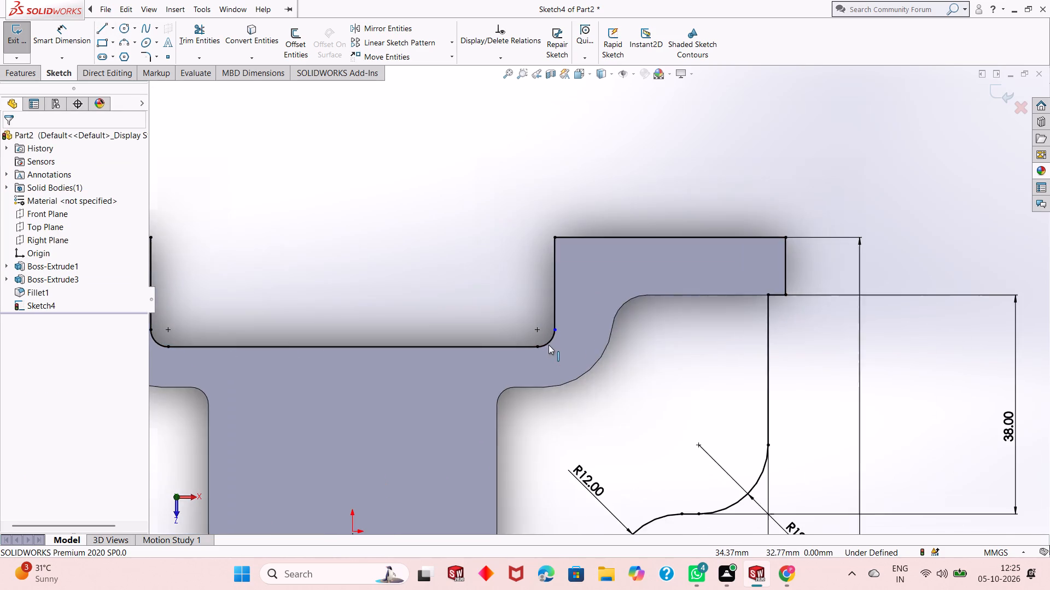
scroll(549, 345, "down", 5)
left_click(571, 290)
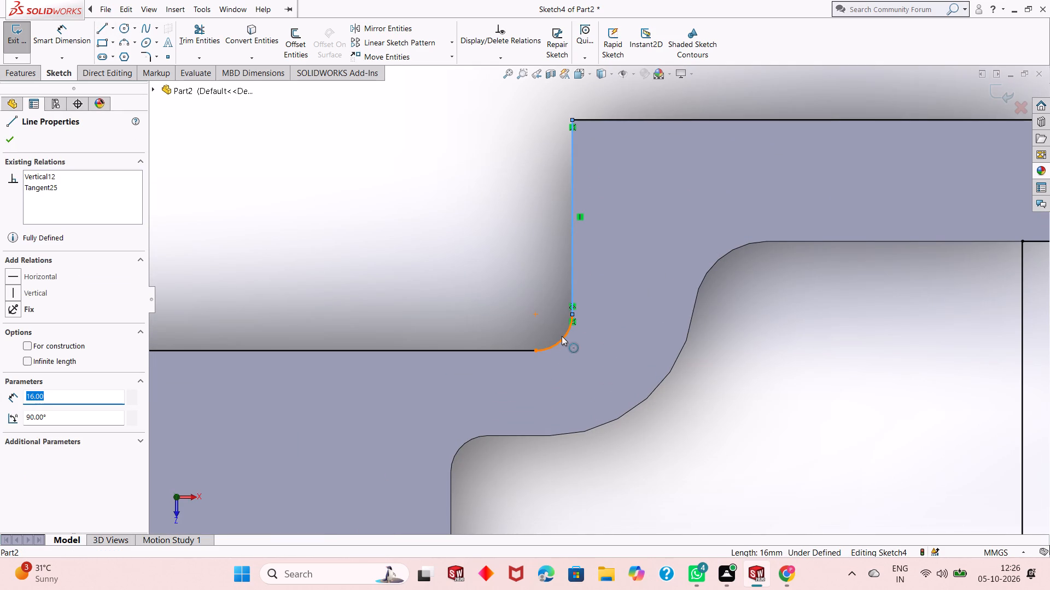
left_click(563, 336, "ctrl")
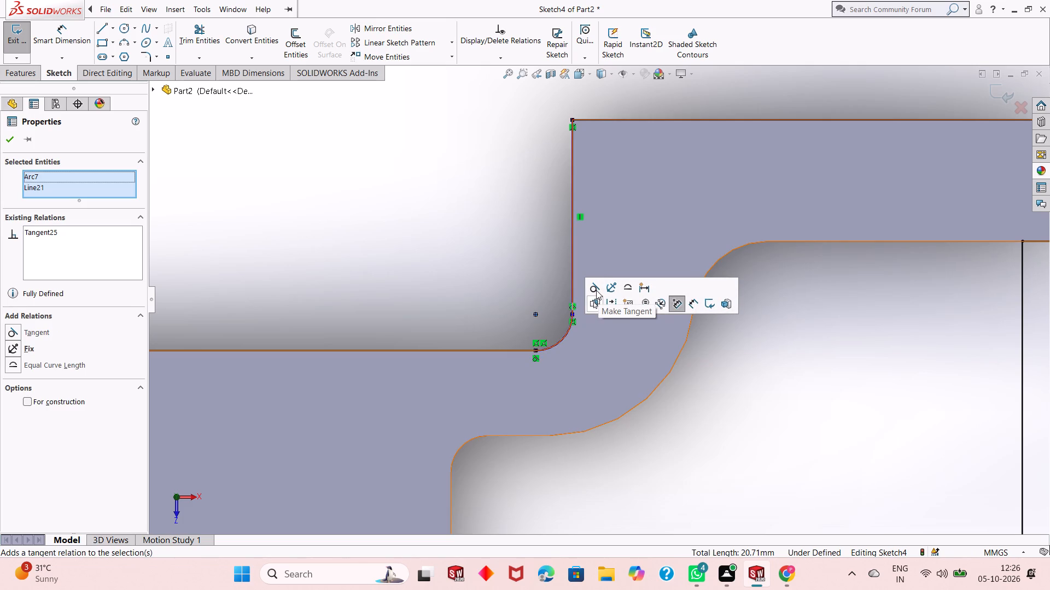
left_click(596, 290)
left_click(9, 140)
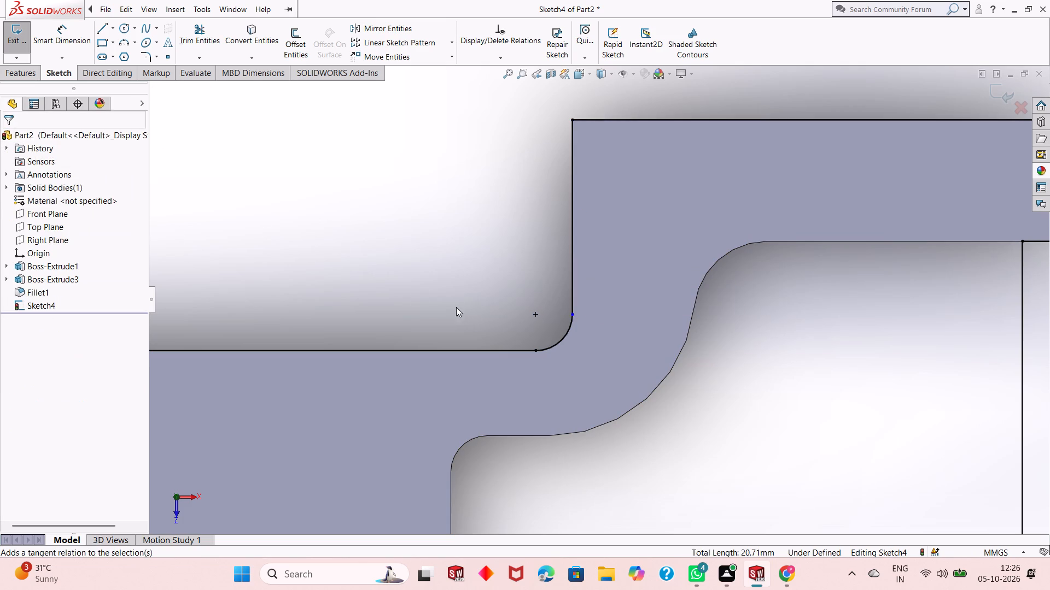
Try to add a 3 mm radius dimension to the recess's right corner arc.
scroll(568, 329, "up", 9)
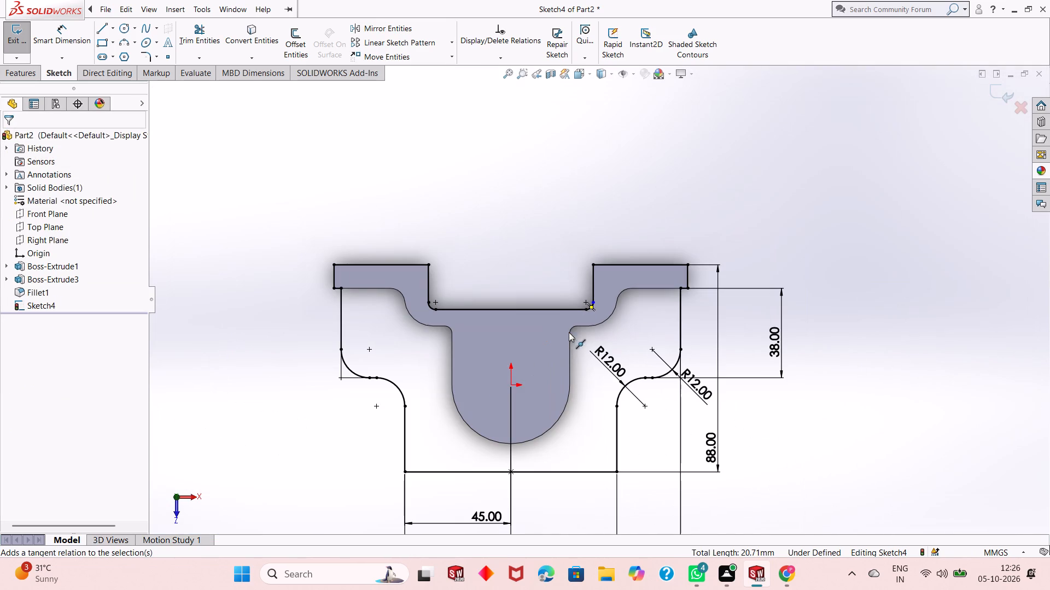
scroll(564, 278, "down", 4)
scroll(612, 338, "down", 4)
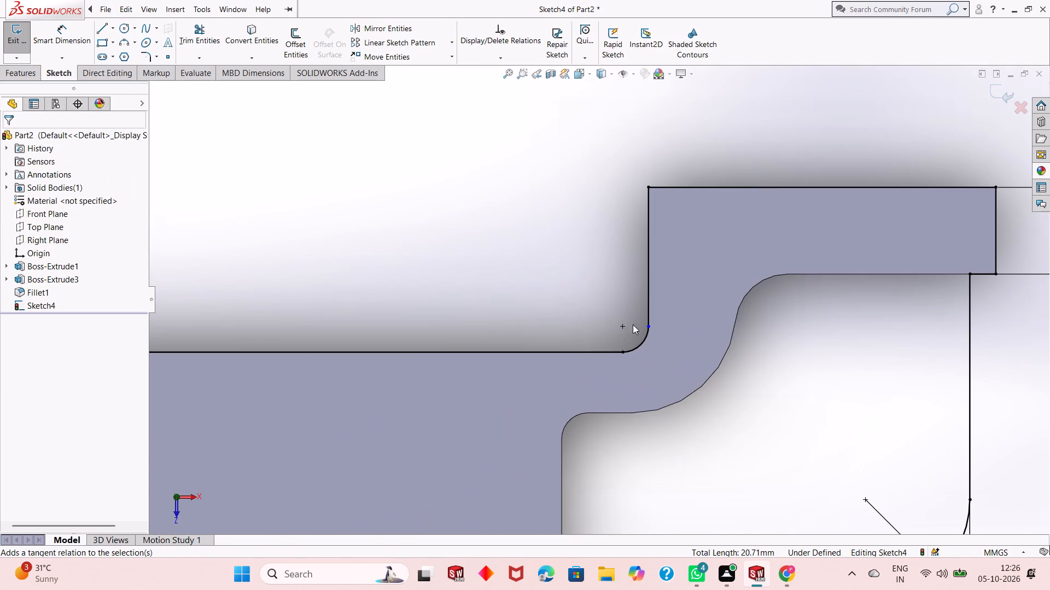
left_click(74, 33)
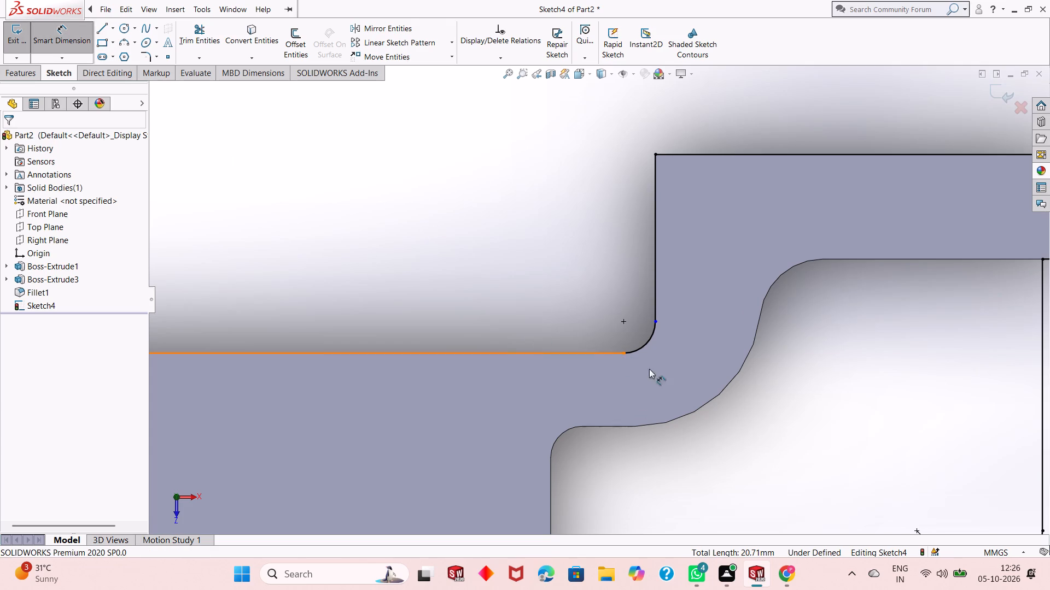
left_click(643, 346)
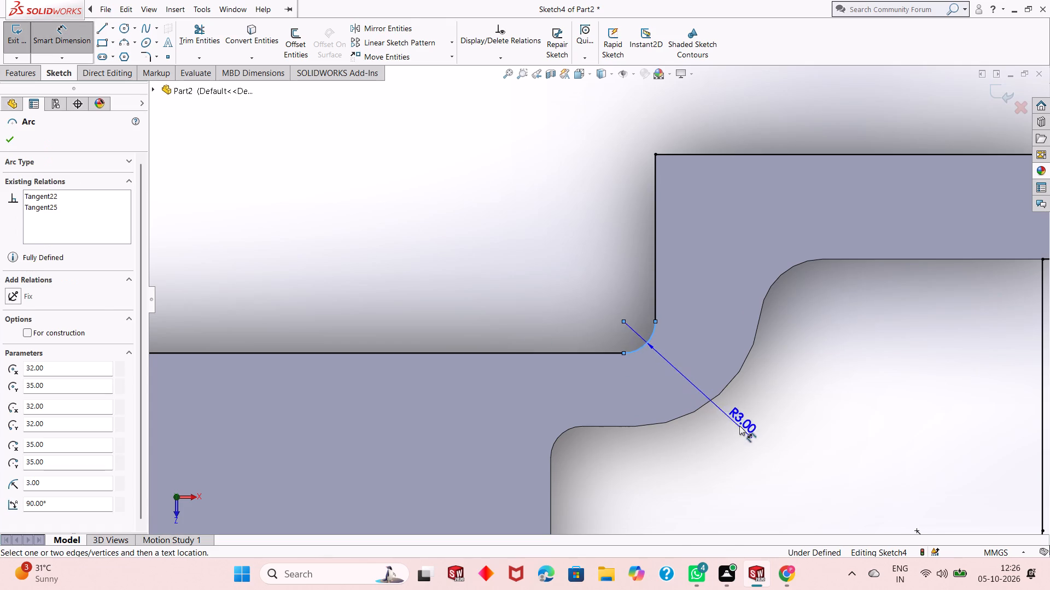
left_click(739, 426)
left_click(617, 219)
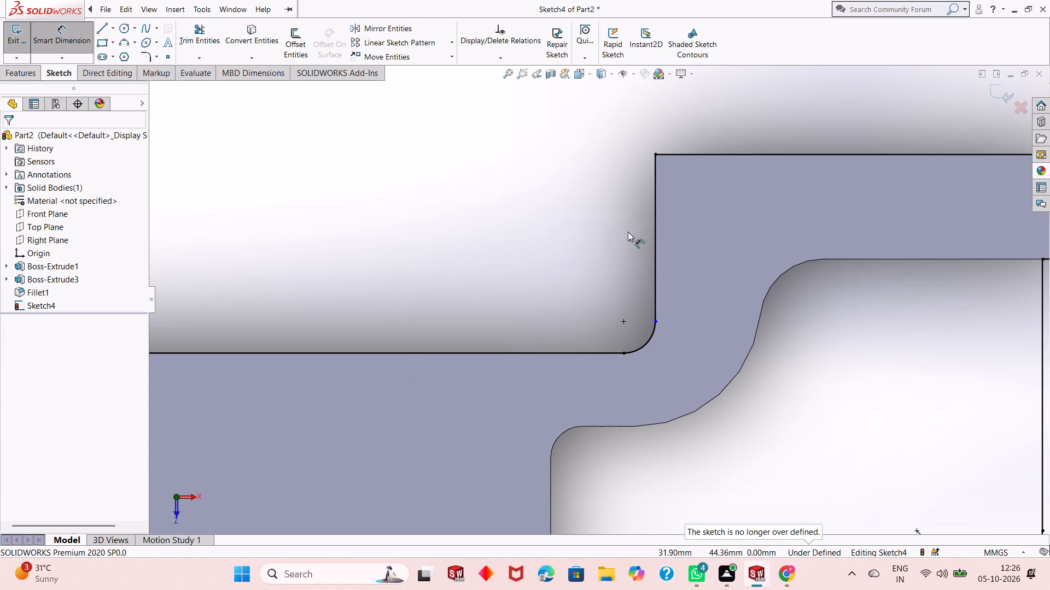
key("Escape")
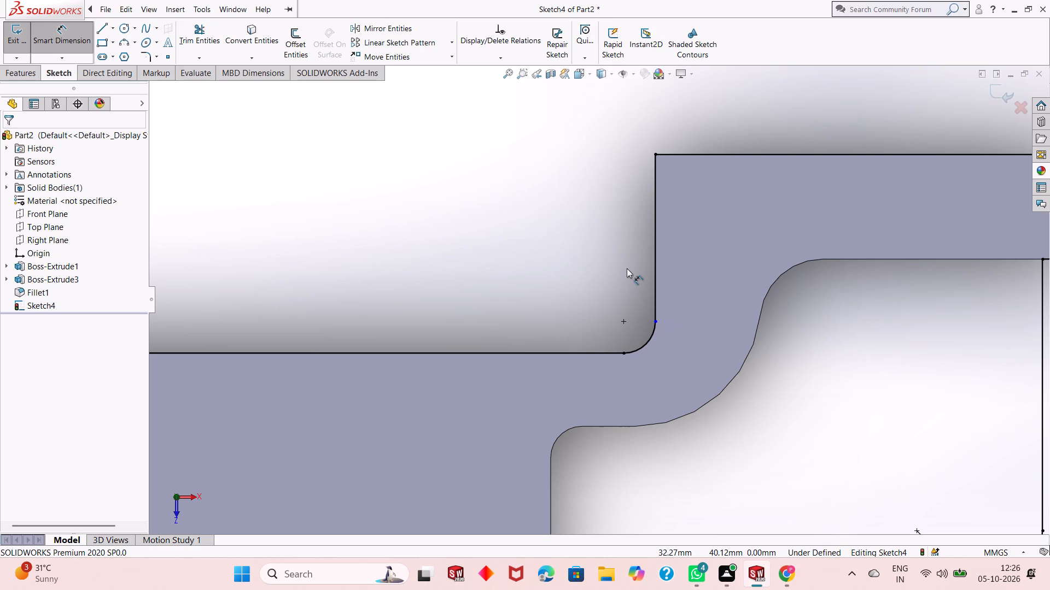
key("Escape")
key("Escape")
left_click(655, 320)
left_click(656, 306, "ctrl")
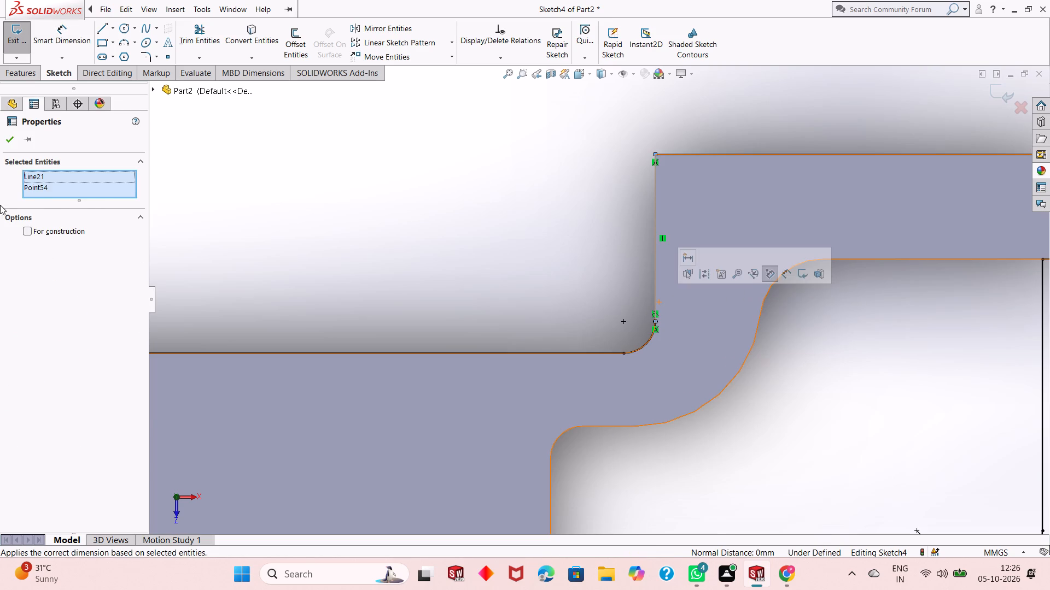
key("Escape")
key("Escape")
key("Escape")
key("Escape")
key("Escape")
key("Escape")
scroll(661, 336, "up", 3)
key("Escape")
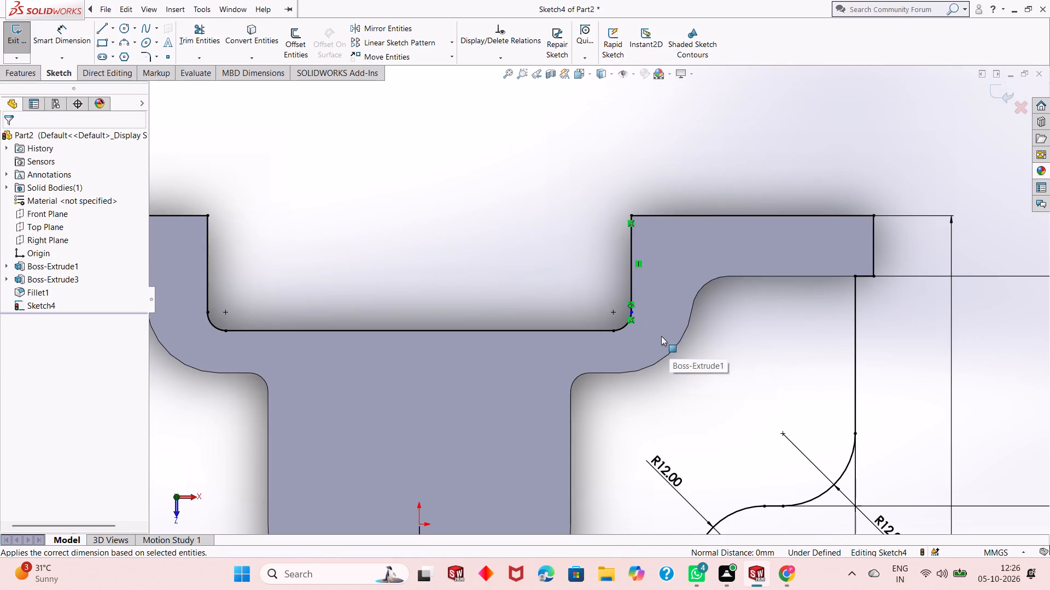
Apply a tangent relation between the recess's right corner arc and the horizontal recess floor line.
scroll(631, 310, "down", 3)
key("Escape")
key("Escape")
left_click(542, 311)
scroll(625, 310, "down", 4)
left_click(601, 367)
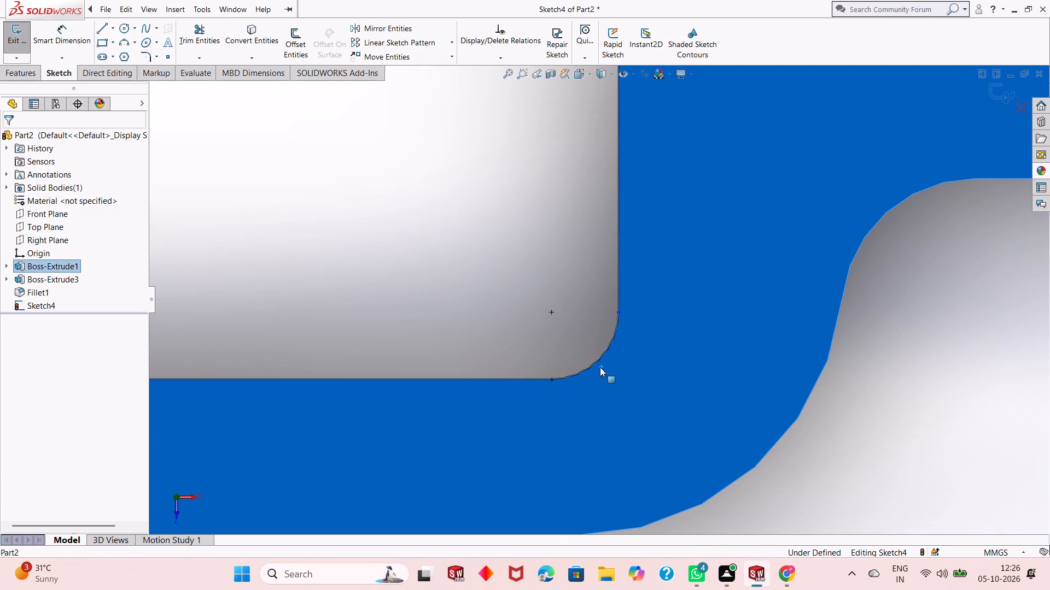
key("Escape")
key("Escape")
left_click(596, 359)
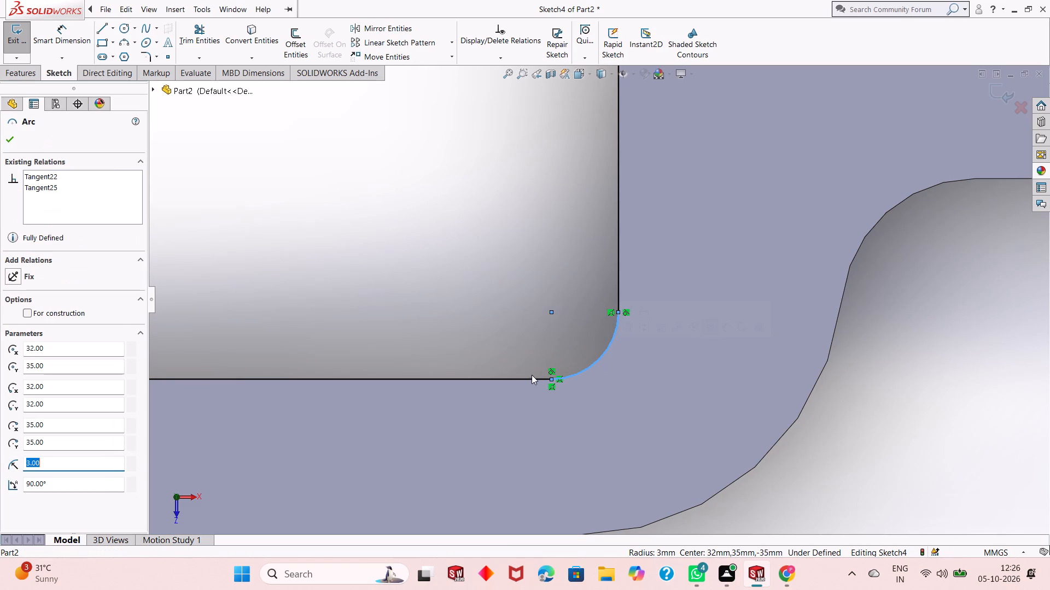
left_click(530, 377, "ctrl")
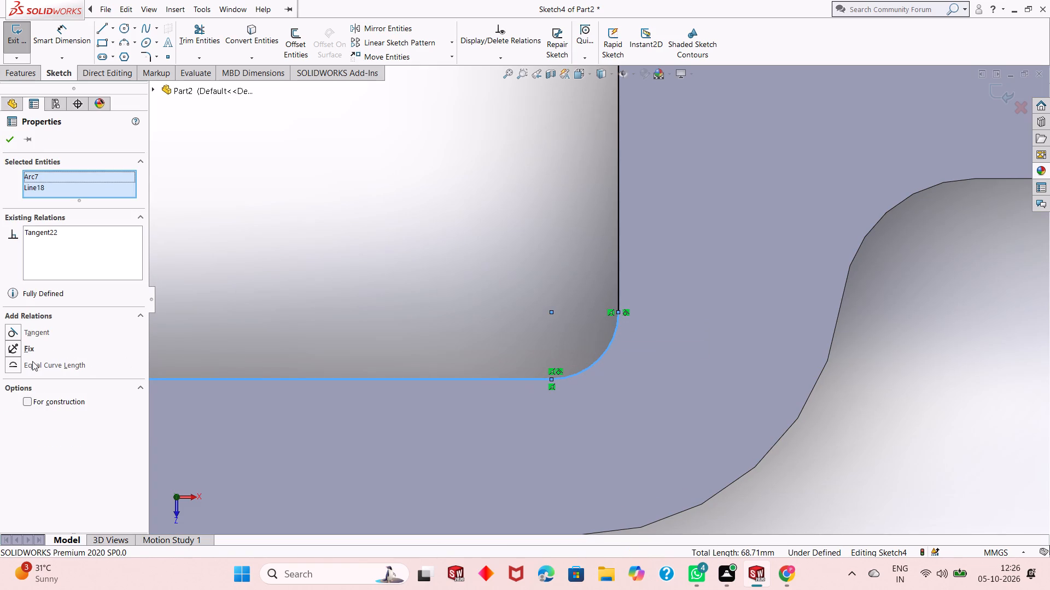
left_click(12, 328)
left_click(12, 142)
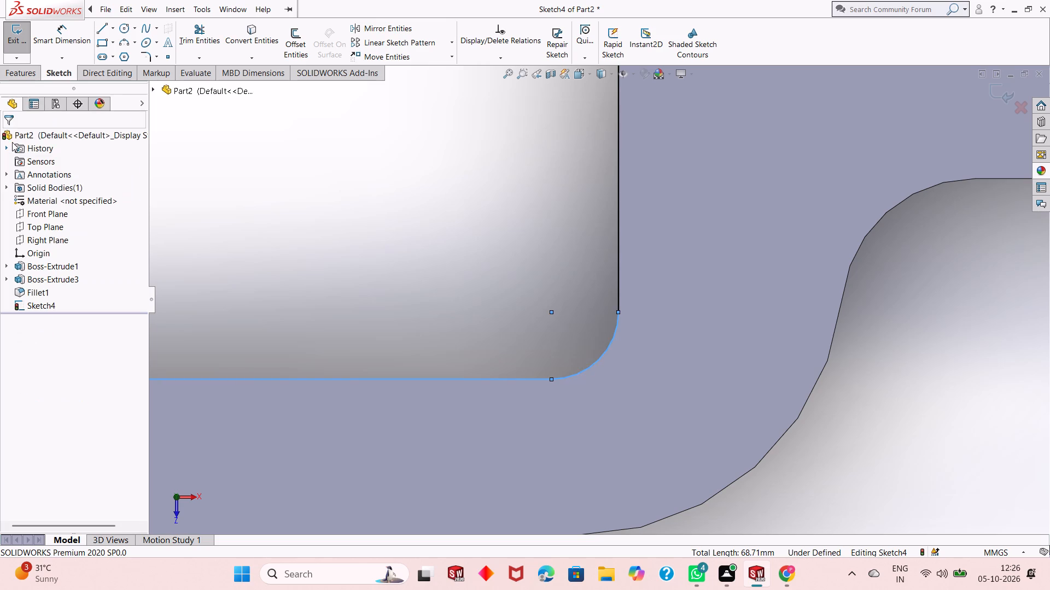
key("Escape")
Examine the joint between the recess's right corner arc and the vertical line above it.
scroll(585, 320, "up", 4)
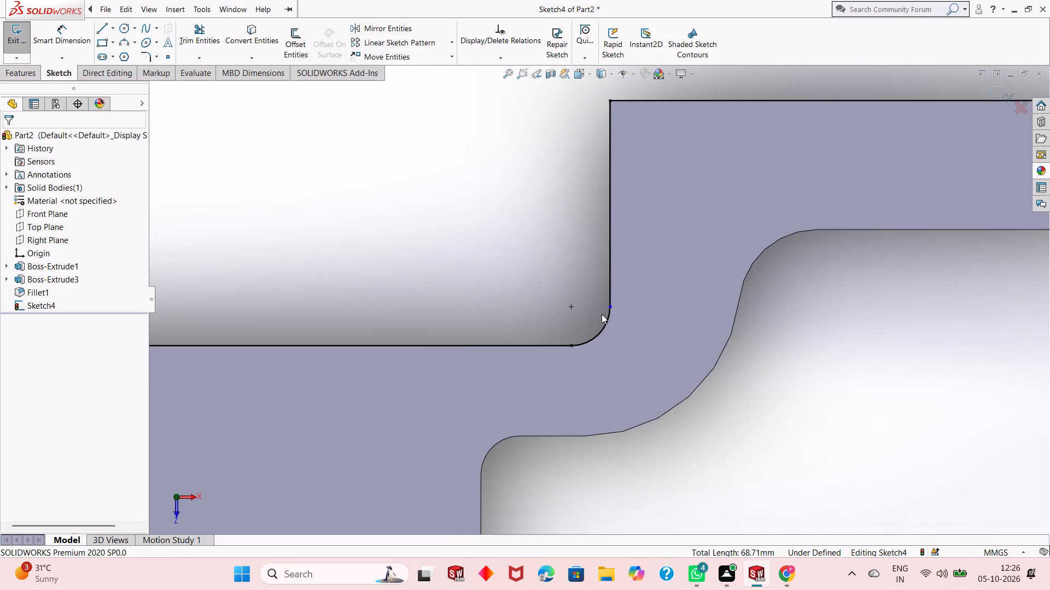
scroll(608, 311, "down", 18)
scroll(596, 333, "down", 6)
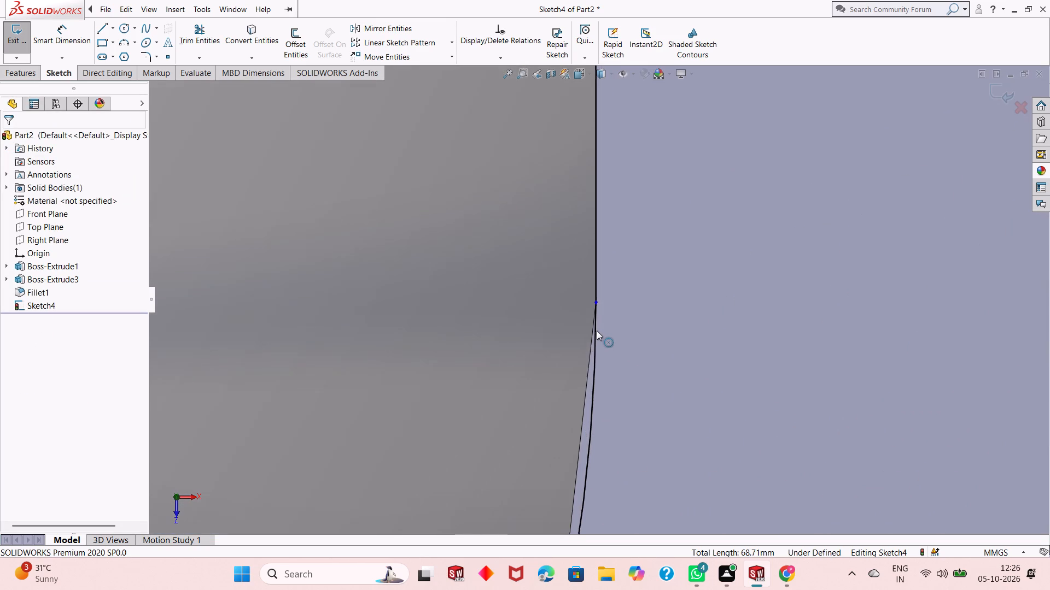
scroll(597, 331, "down", 9)
scroll(577, 315, "up", 14)
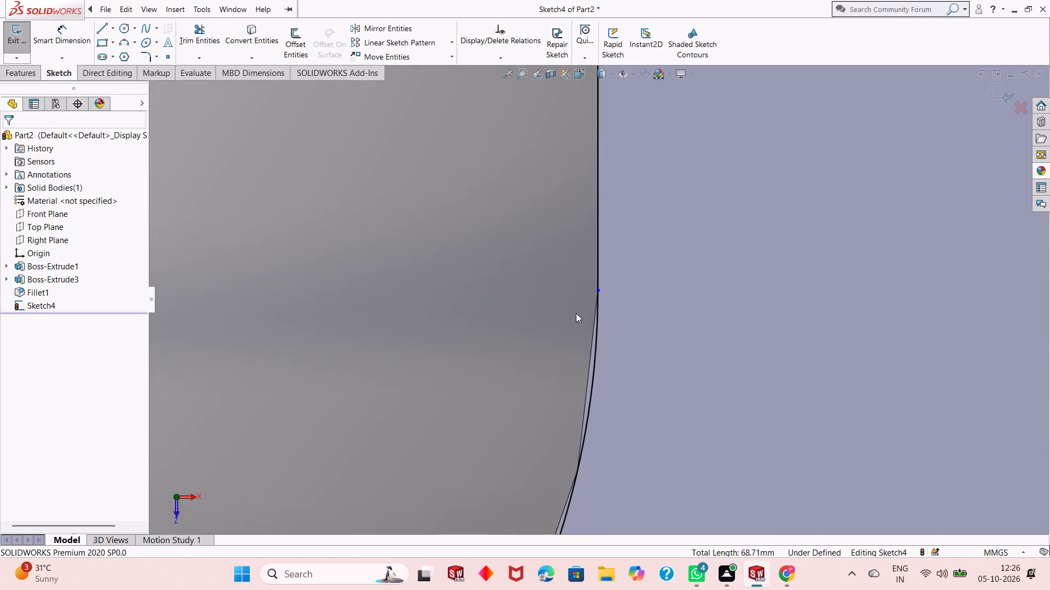
scroll(576, 313, "up", 20)
scroll(576, 313, "up", 3)
scroll(581, 286, "down", 3)
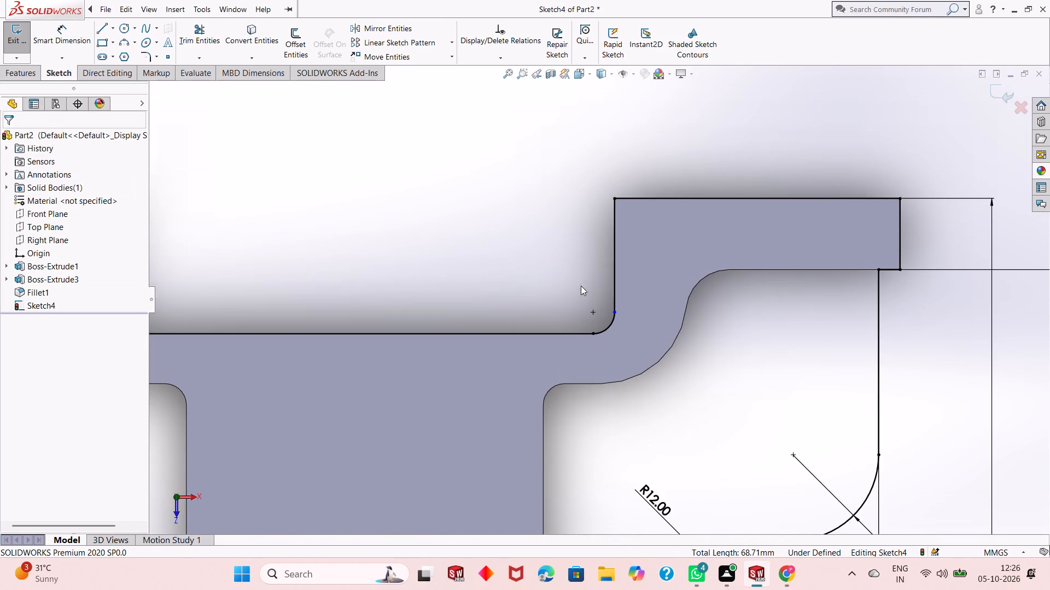
Delete the recess floor line, its right corner arc and the three lines tracing the right flange block's outline.
scroll(624, 302, "down", 2)
scroll(614, 306, "up", 2)
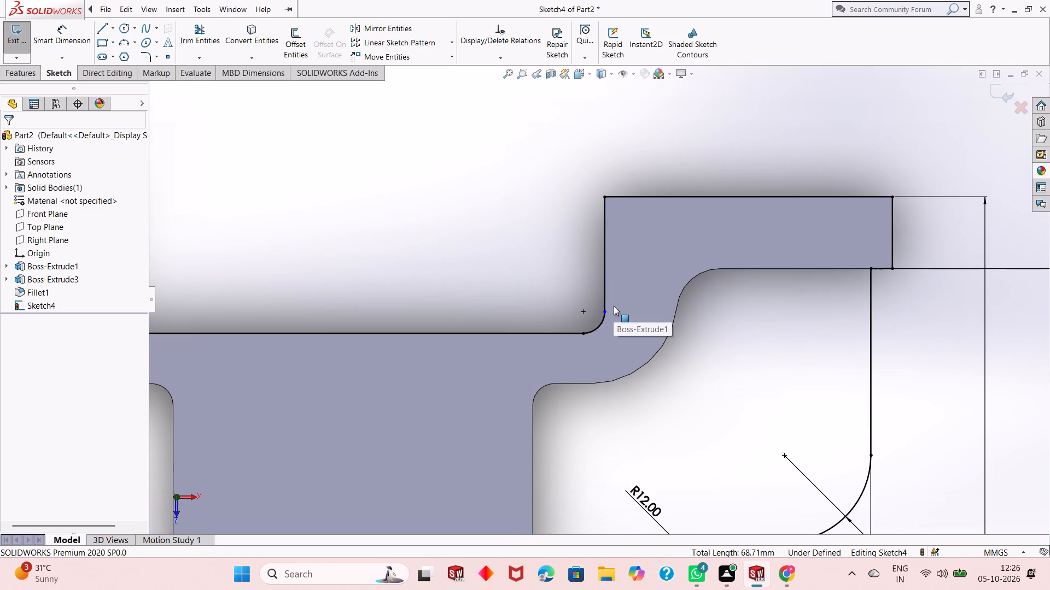
left_click(891, 239)
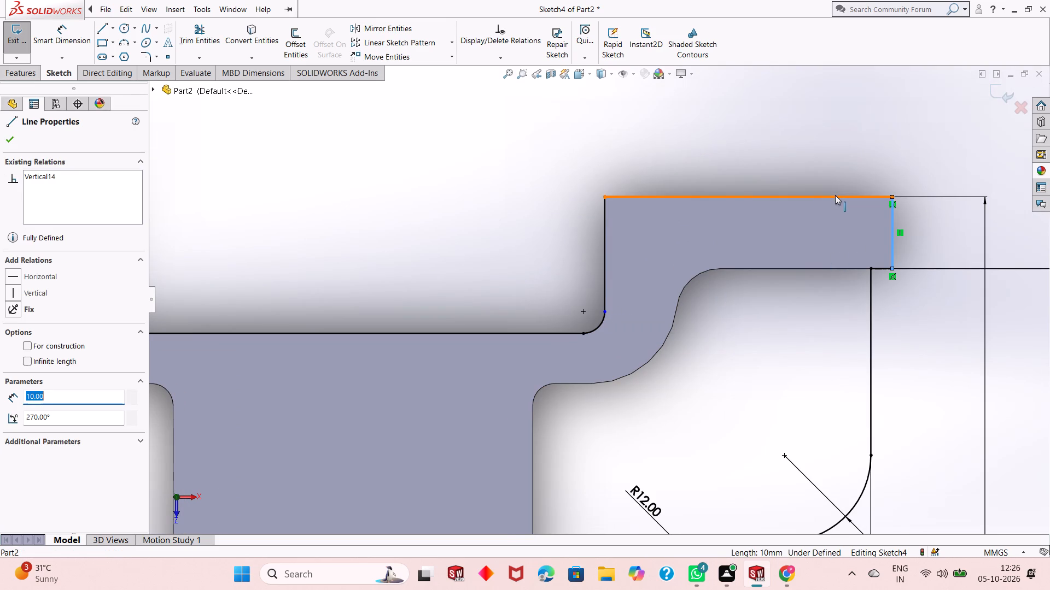
left_click(835, 195, "ctrl")
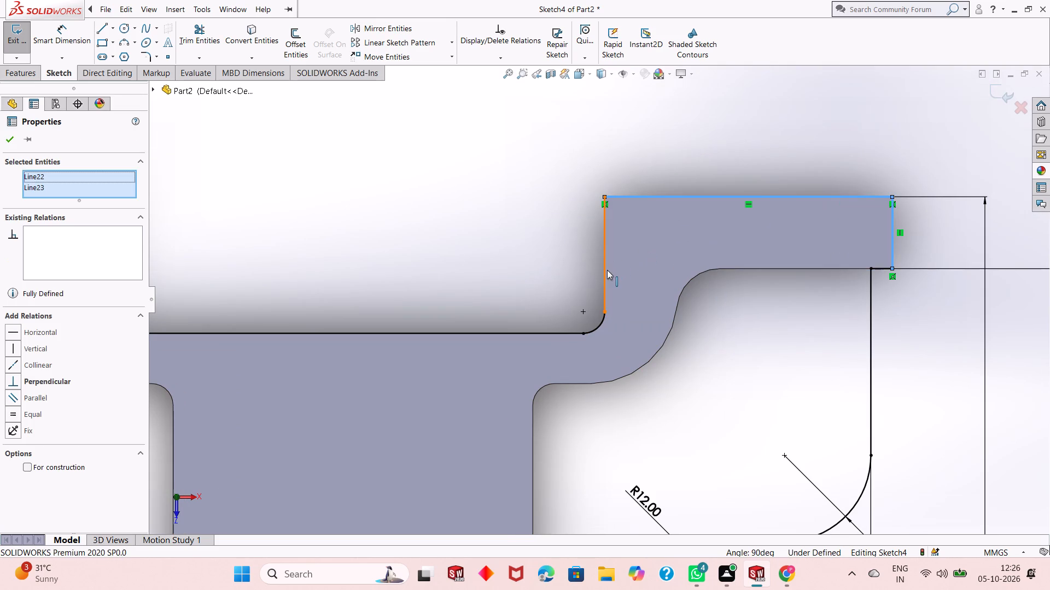
left_click(607, 270, "ctrl")
left_click(600, 324, "ctrl")
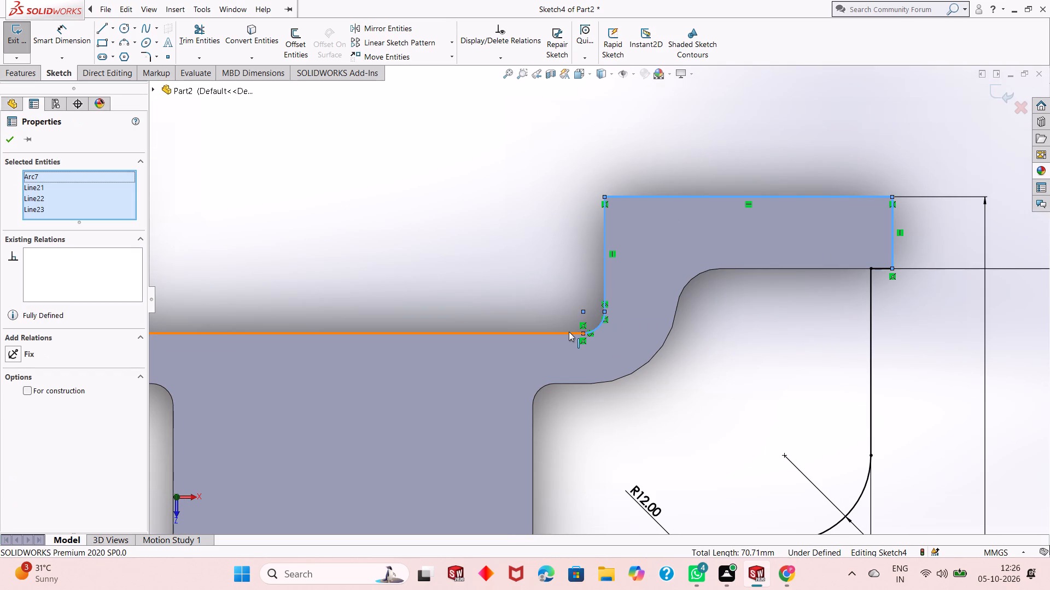
left_click(569, 332, "ctrl")
key("Delete")
Redraw the recess floor line from the left corner arc, ending in a tangent 3 mm radius arc at the right corner.
scroll(579, 320, "down", 2)
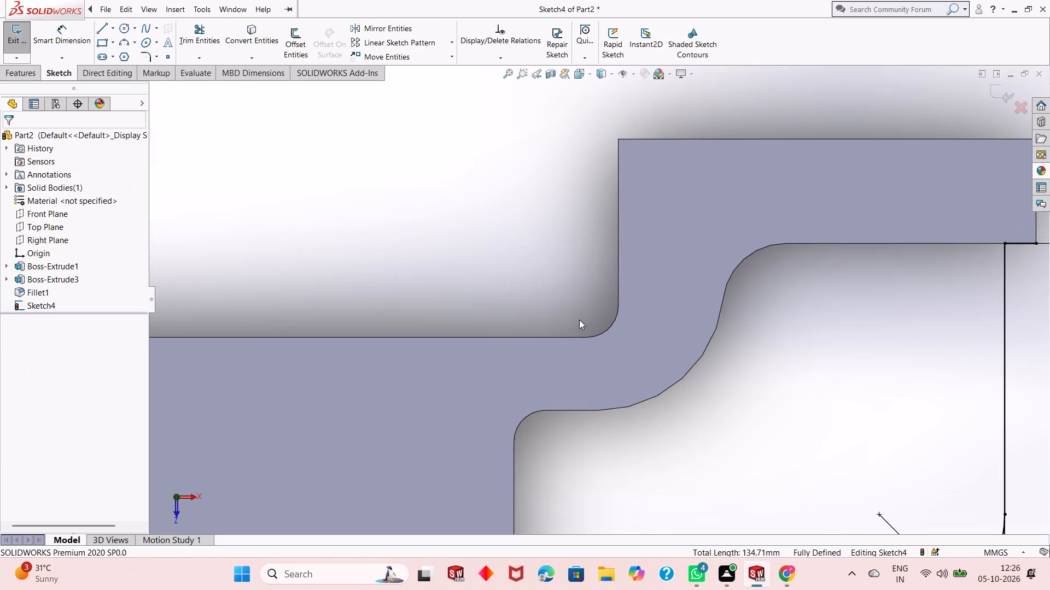
scroll(577, 333, "up", 6)
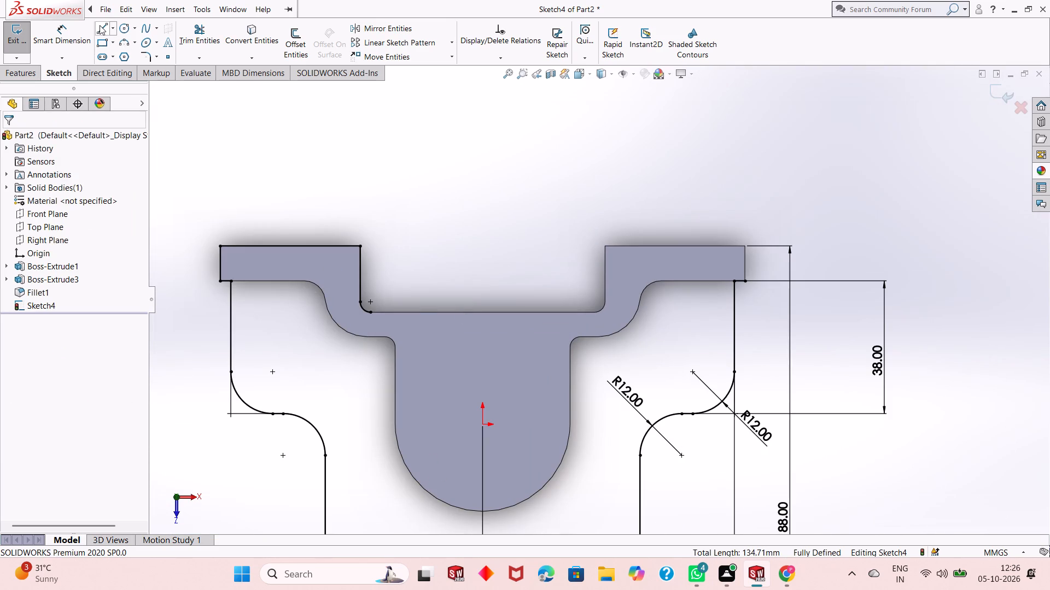
left_click(100, 25)
scroll(512, 292, "up", 1)
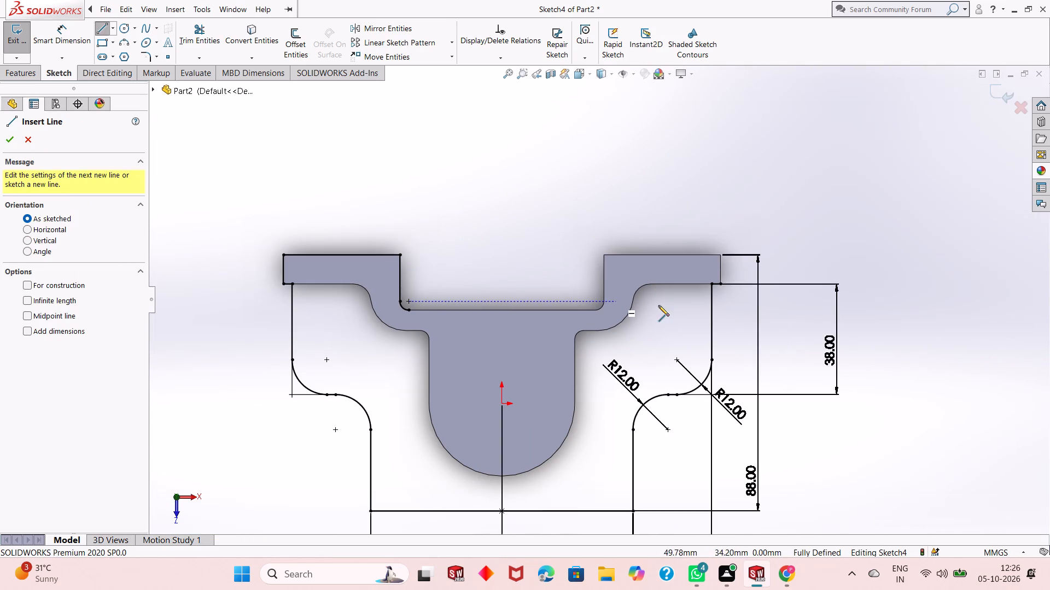
scroll(580, 296, "down", 3)
left_click(283, 322)
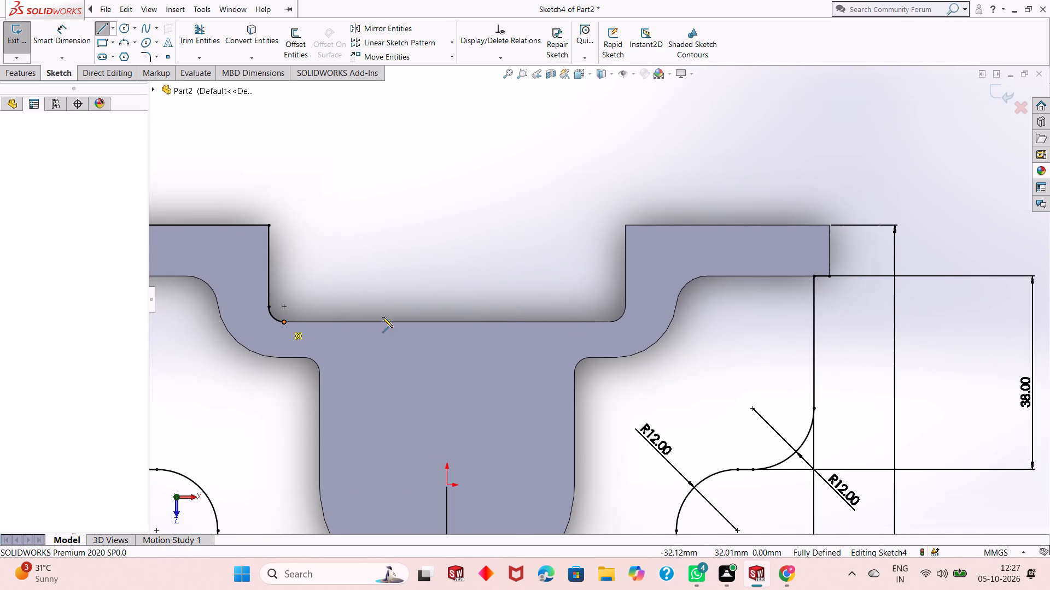
left_click(612, 321)
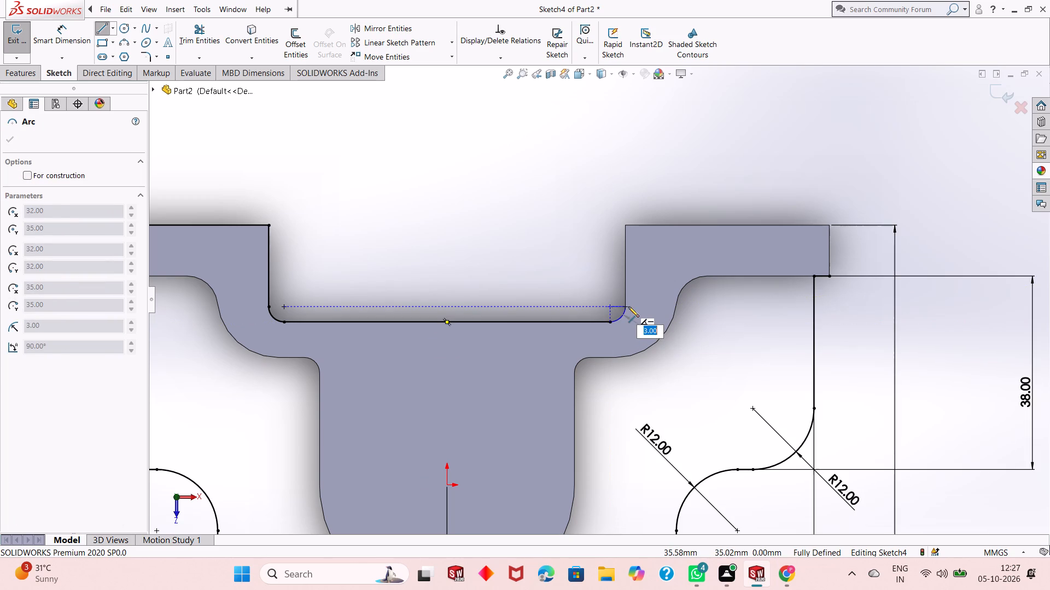
scroll(627, 305, "up", 2)
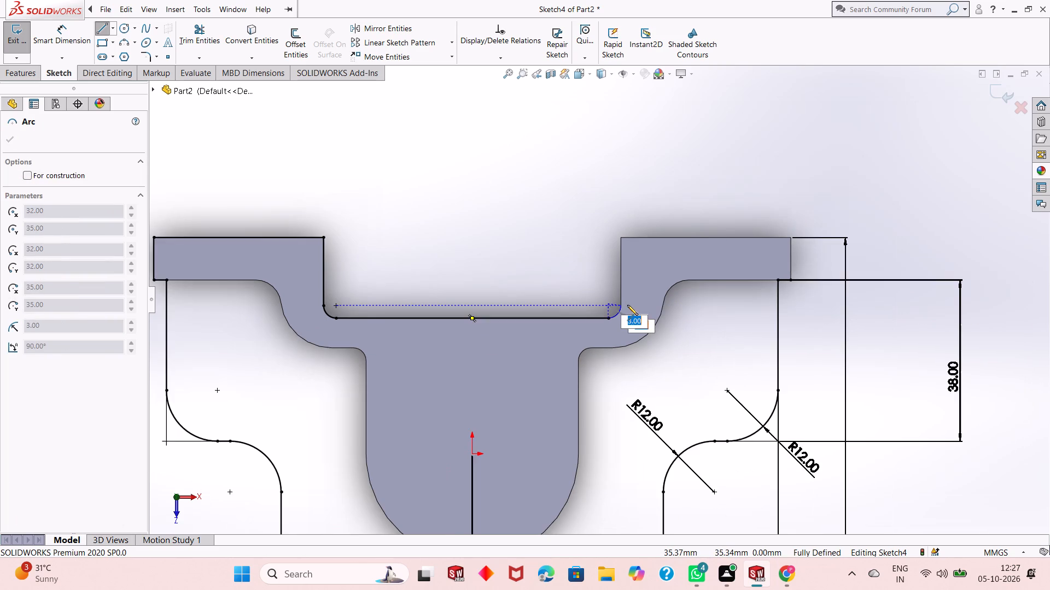
scroll(620, 304, "down", 10)
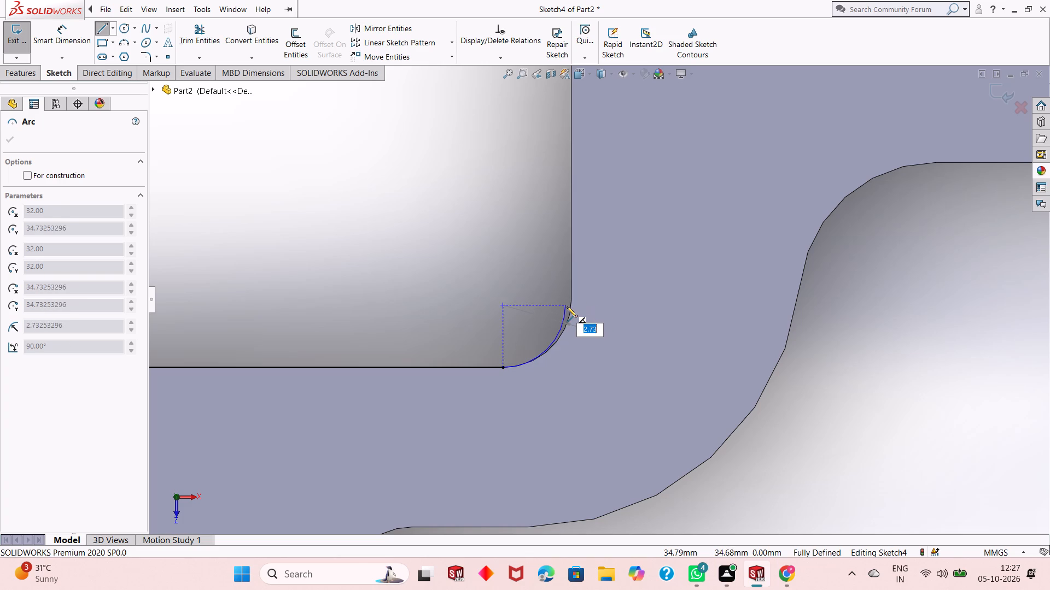
left_click(571, 300)
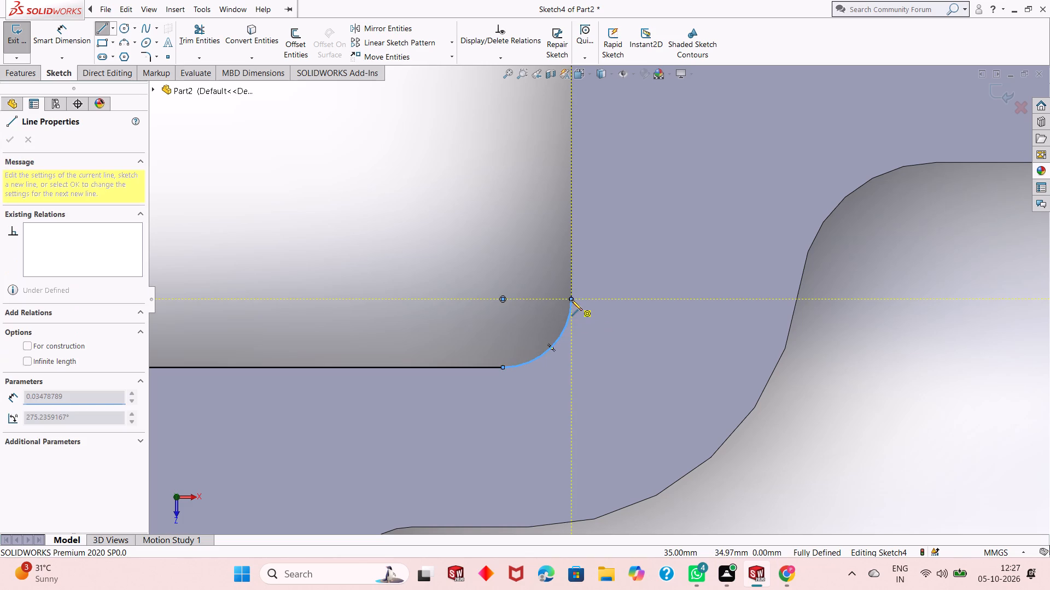
Close the profile around the right flange block with a vertical recess wall, a 40 mm horizontal edge and a 10 mm vertical end.
scroll(571, 300, "down", 1)
scroll(571, 300, "up", 5)
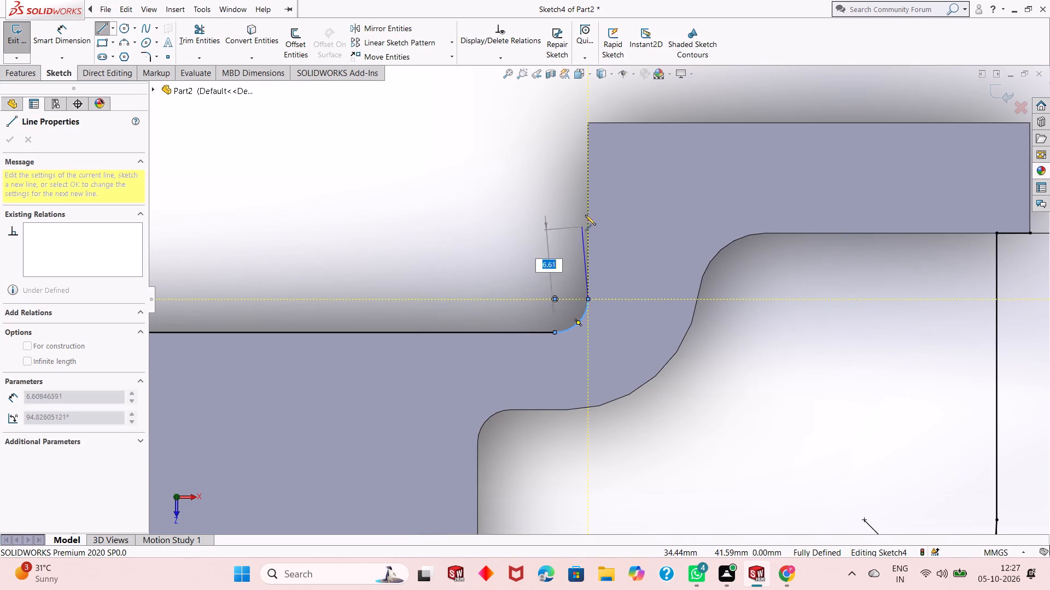
left_click(586, 122)
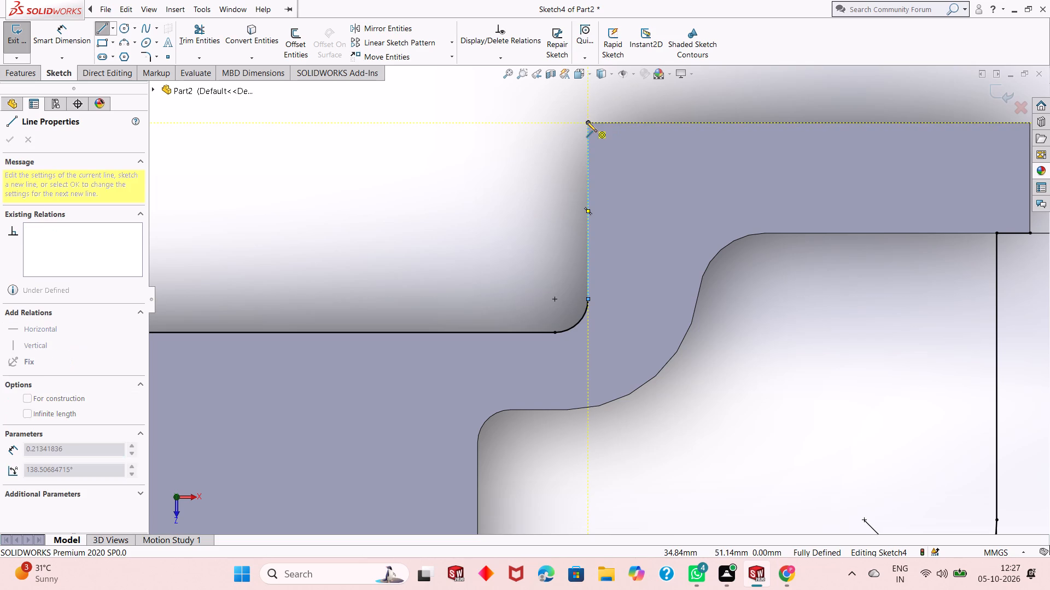
scroll(673, 252, "up", 2)
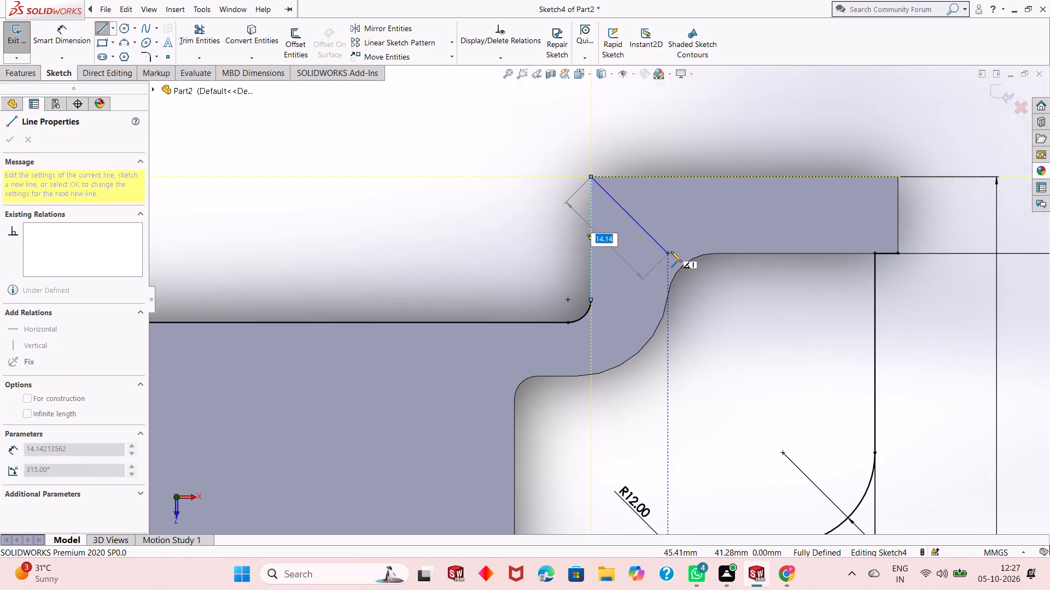
scroll(871, 167, "down", 3)
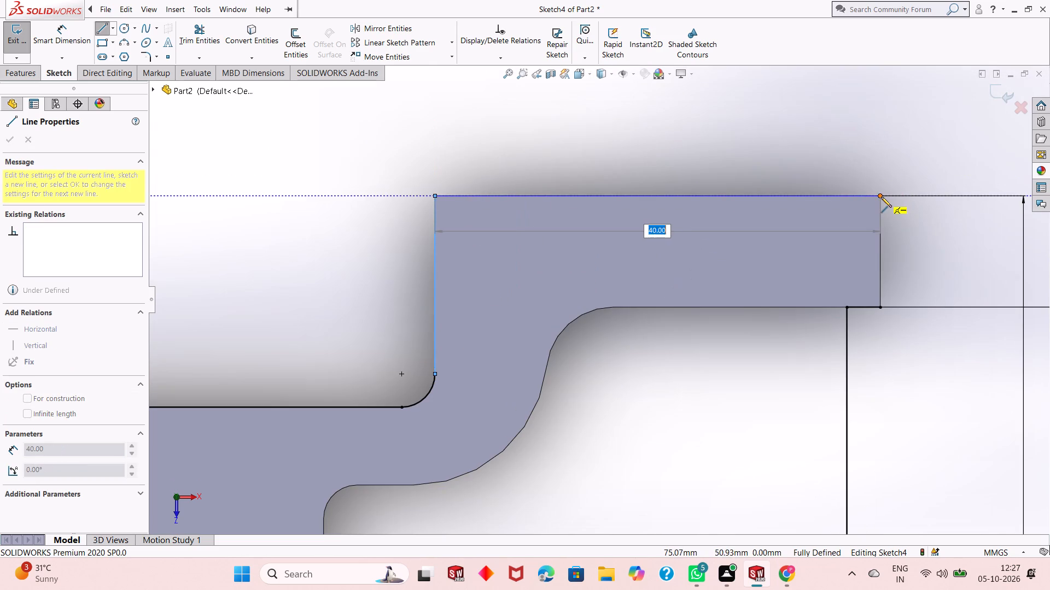
left_click(881, 197)
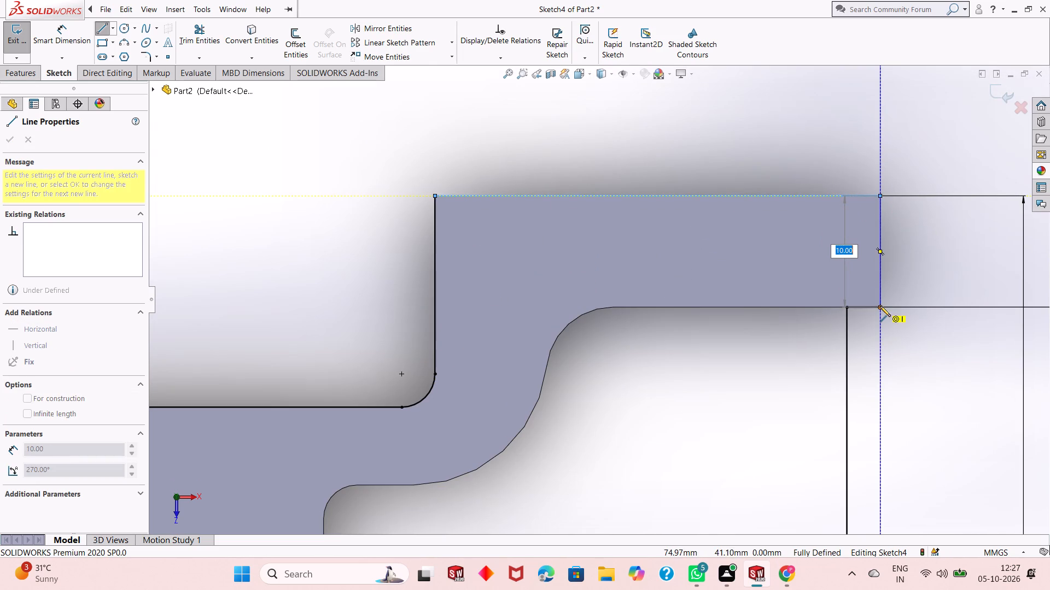
left_click(880, 306)
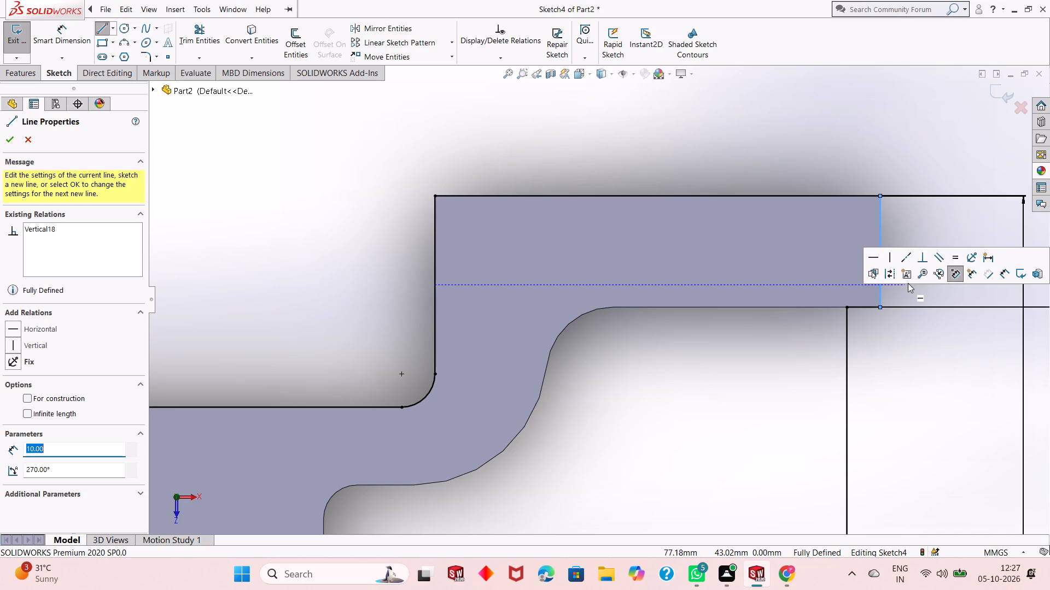
key("Escape")
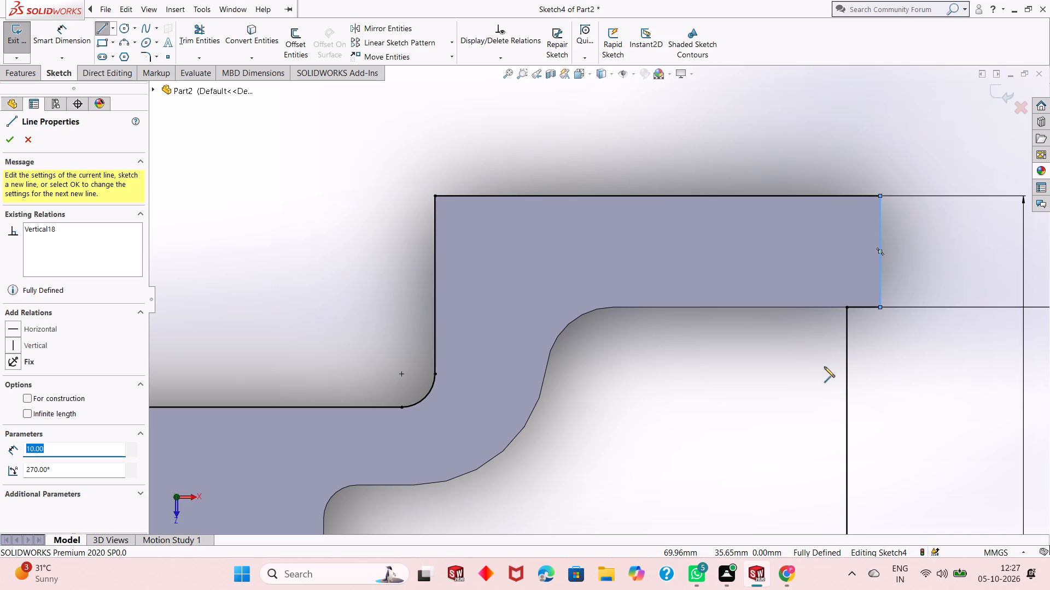
key("Escape")
Extrude the closed base profile as a 10 mm blind boss merged with the existing body.
scroll(670, 398, "up", 6)
scroll(591, 410, "up", 3)
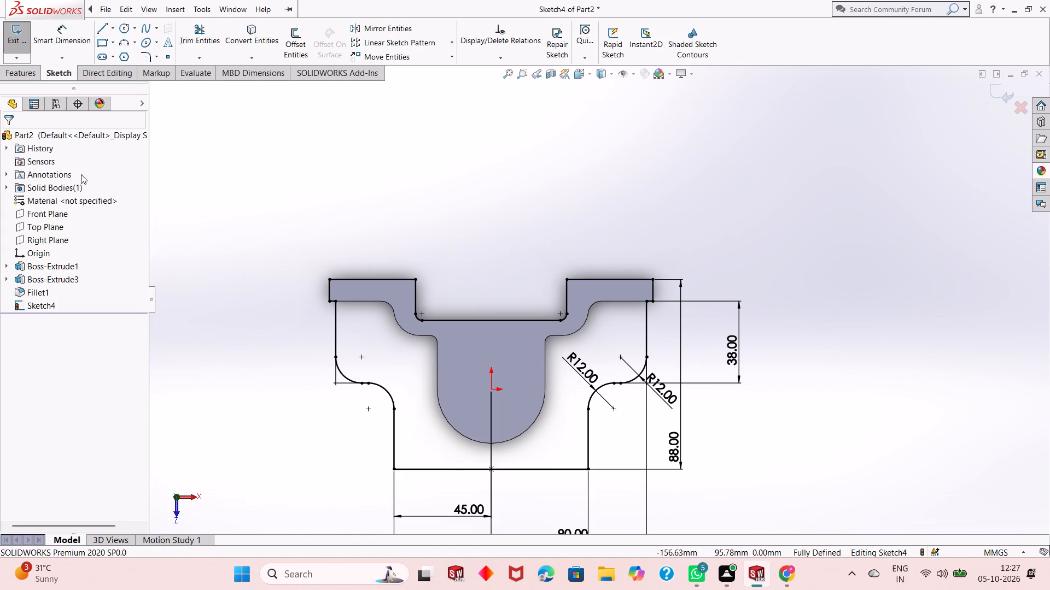
left_click(17, 77)
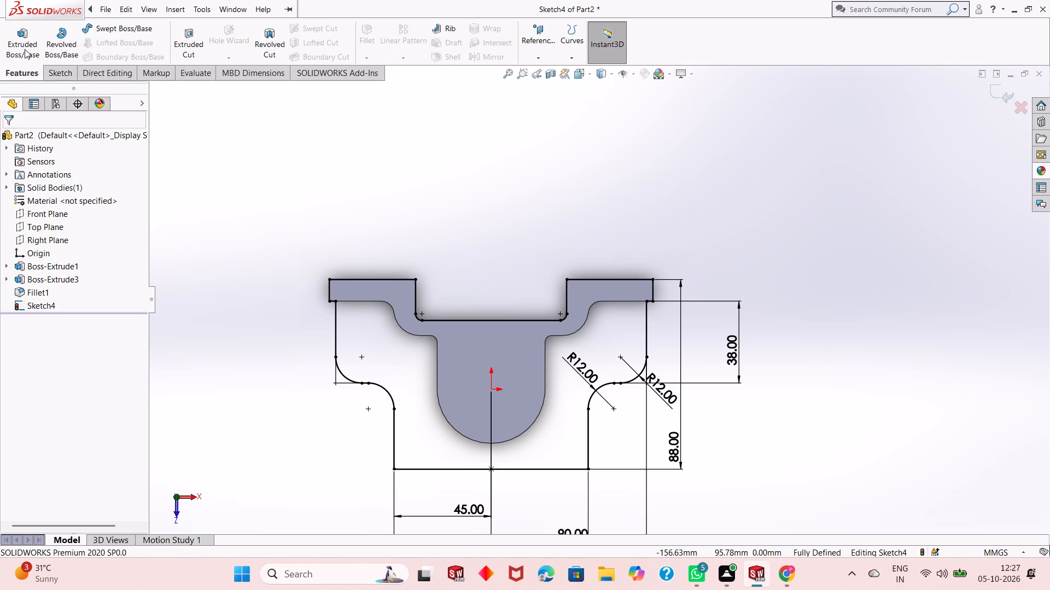
left_click(25, 47)
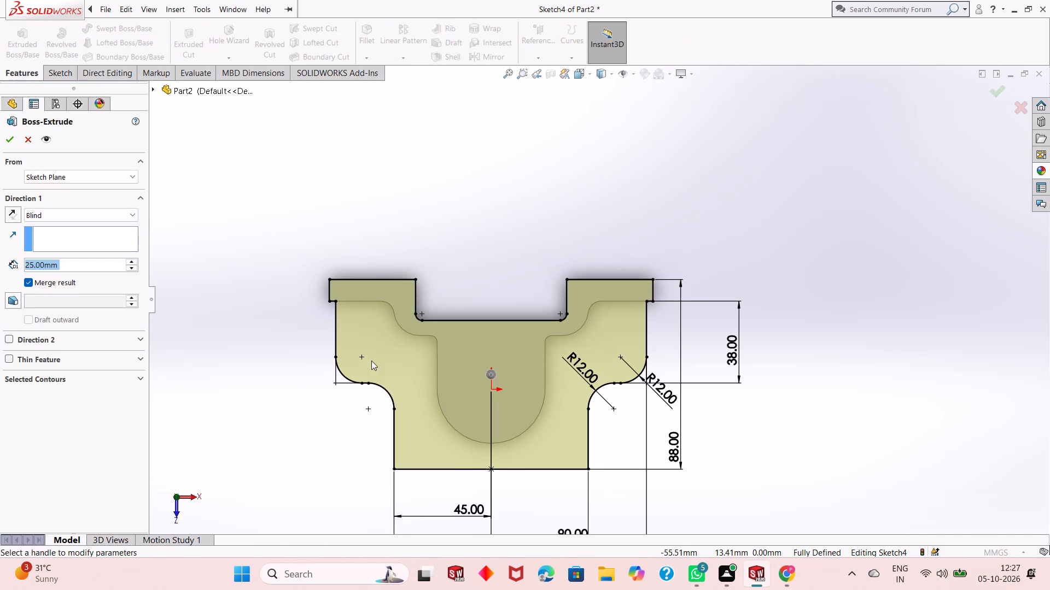
middle_click_drag(375, 361, 421, 414)
double_click(65, 261)
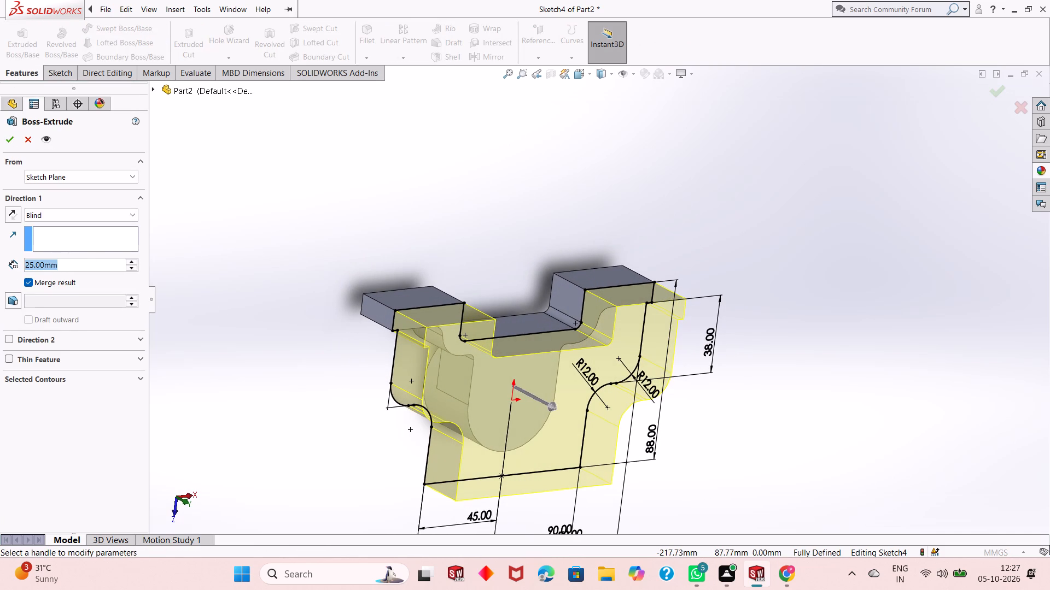
type("10")
key("Return")
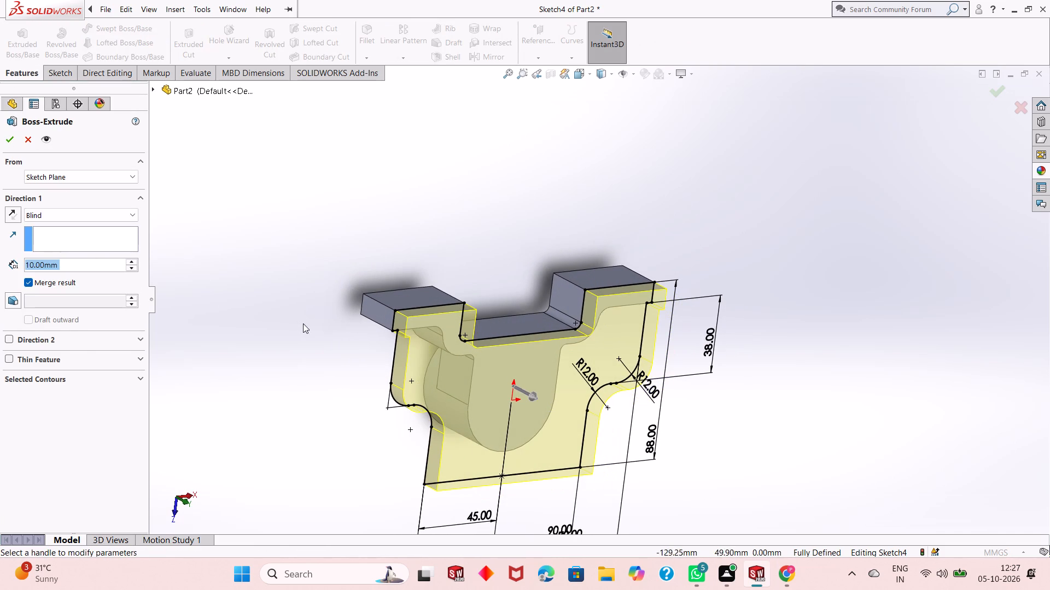
scroll(467, 374, "up", 2)
middle_click_drag(528, 360, 696, 314)
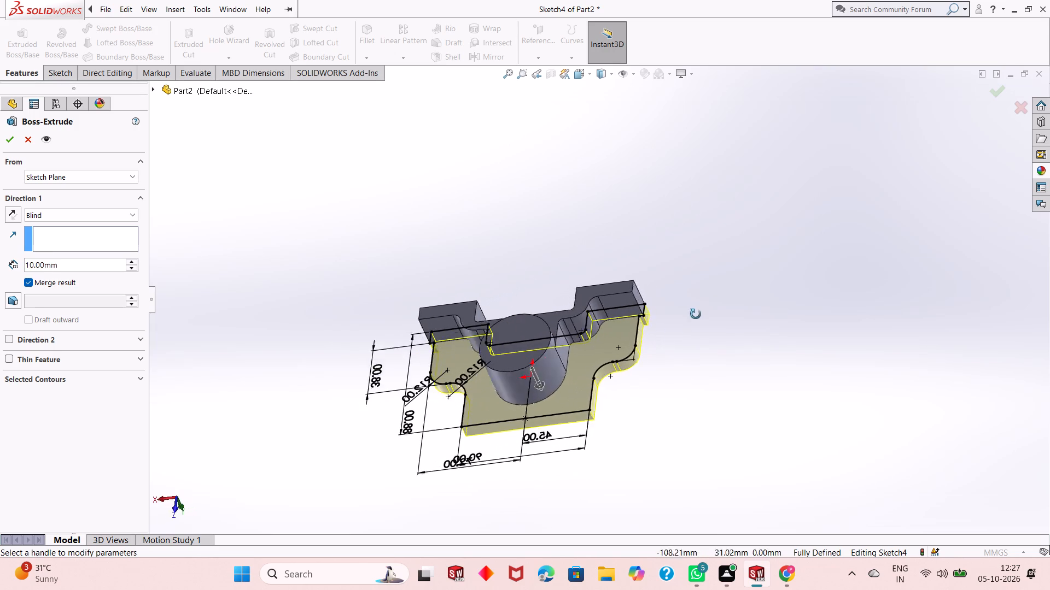
middle_click_drag(696, 314, 703, 306)
middle_click_drag(507, 421, 456, 428)
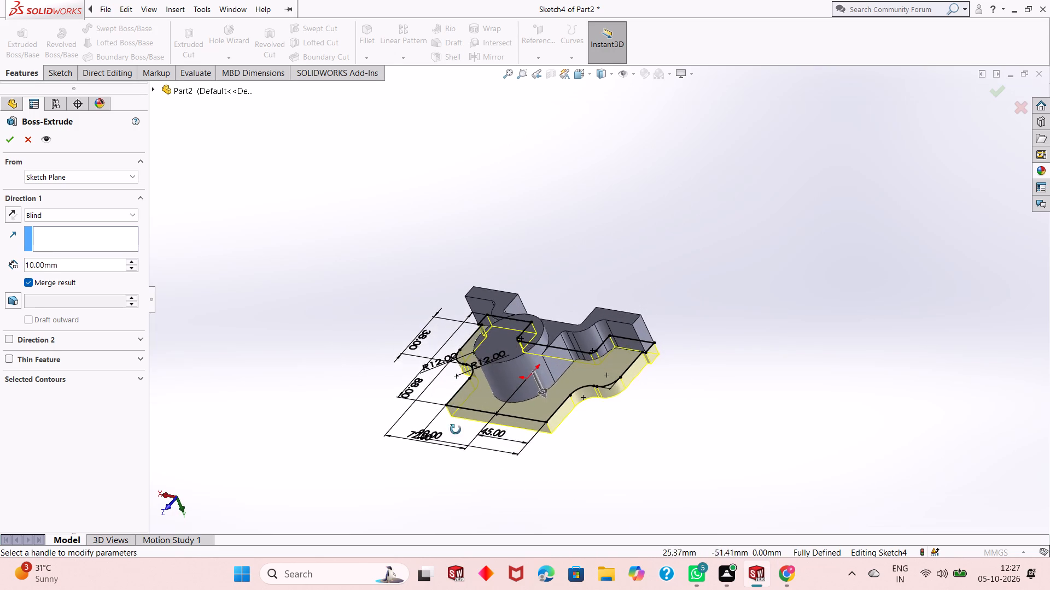
scroll(564, 369, "down", 4)
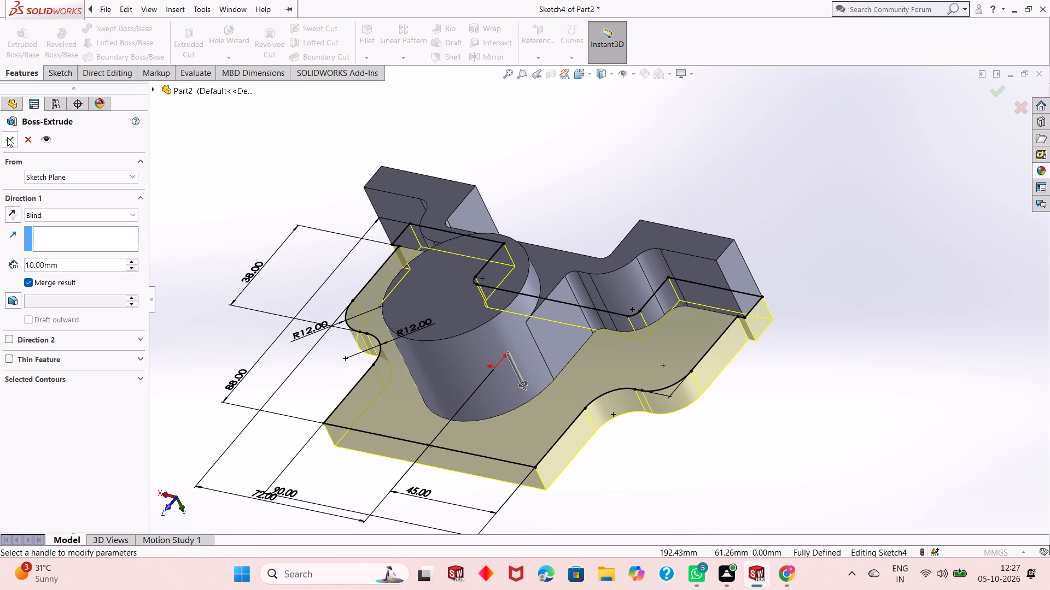
left_click(7, 137)
left_click(700, 489)
Sketch a circle of about 19 mm radius on the cylinder's end face, centred on the origin.
scroll(591, 404, "up", 1)
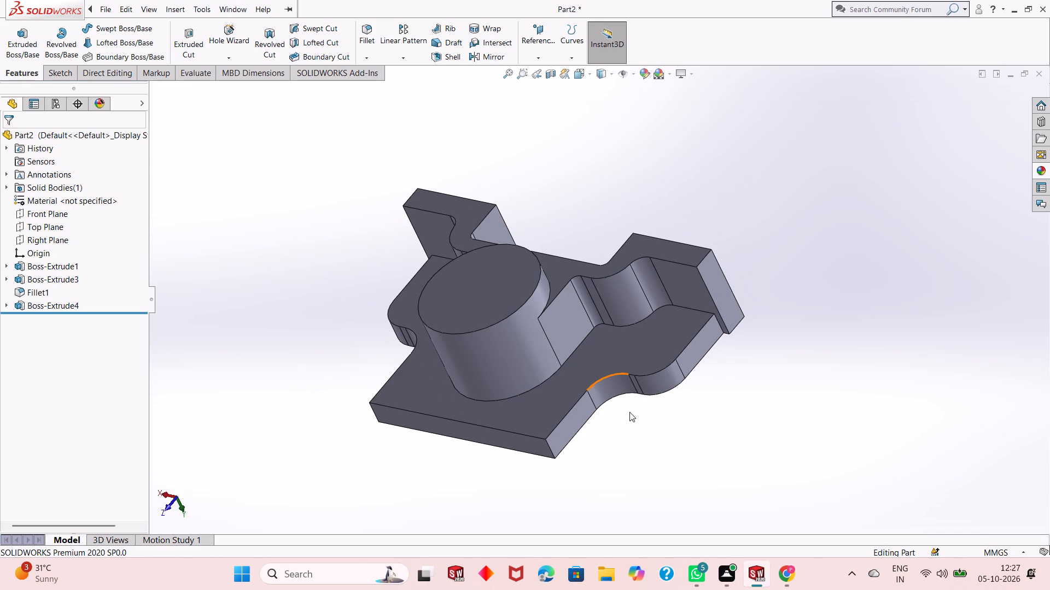
middle_click_drag(650, 434, 709, 422)
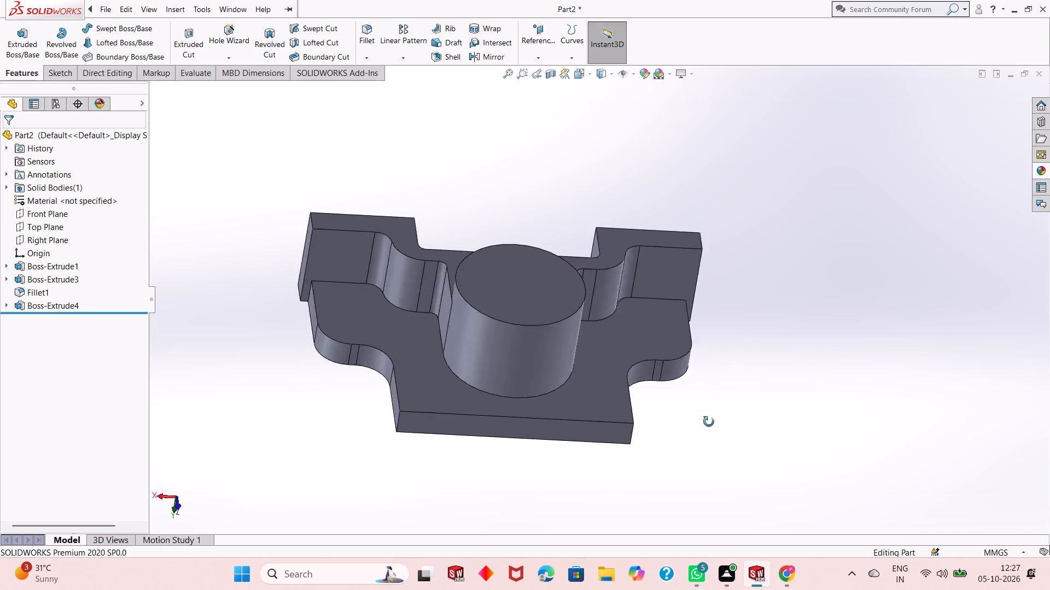
middle_click_drag(709, 422, 618, 426)
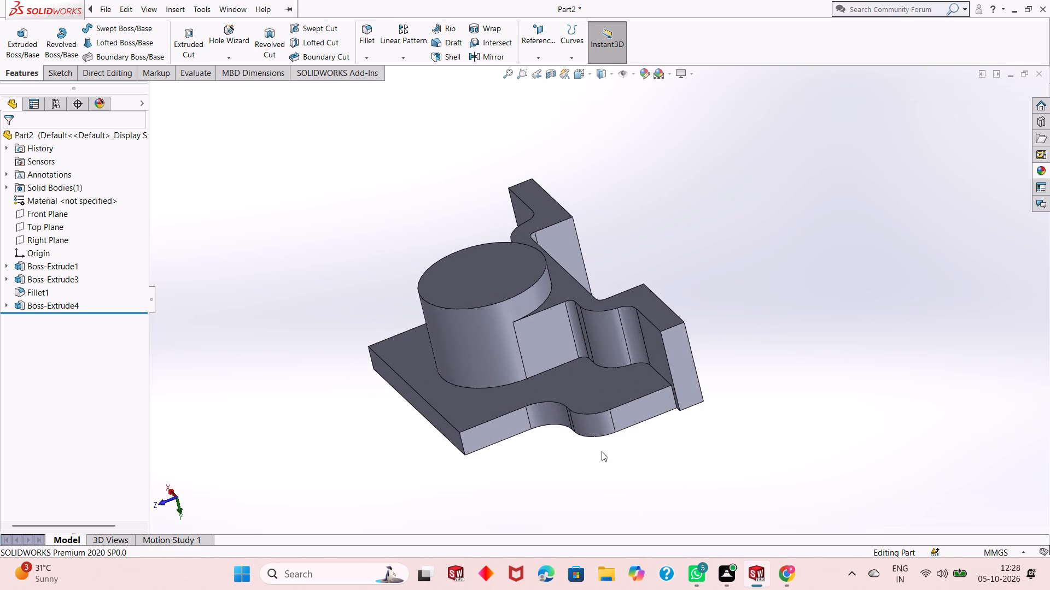
left_click(497, 279)
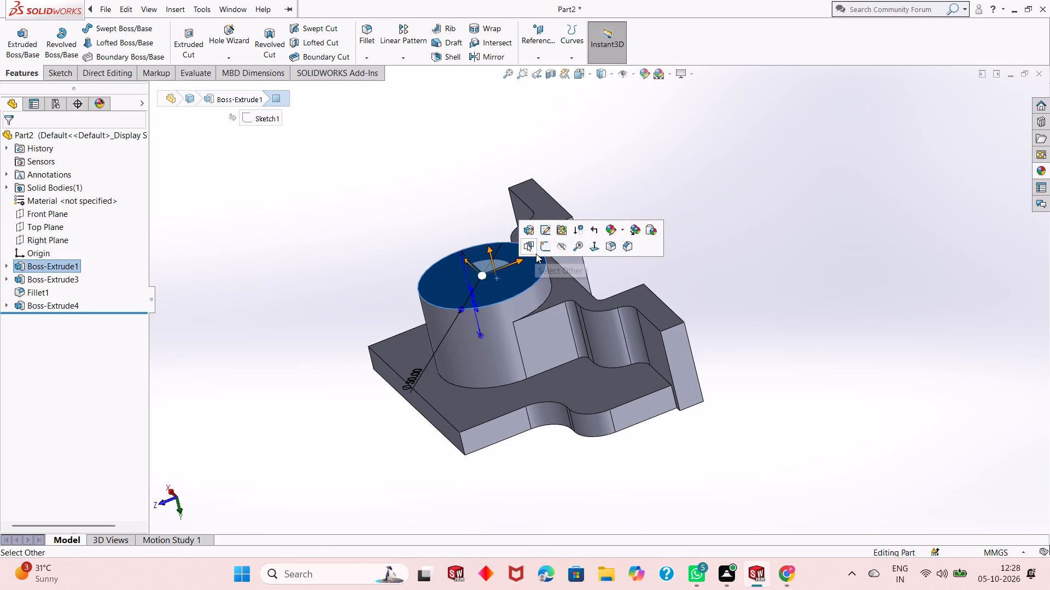
left_click(547, 250)
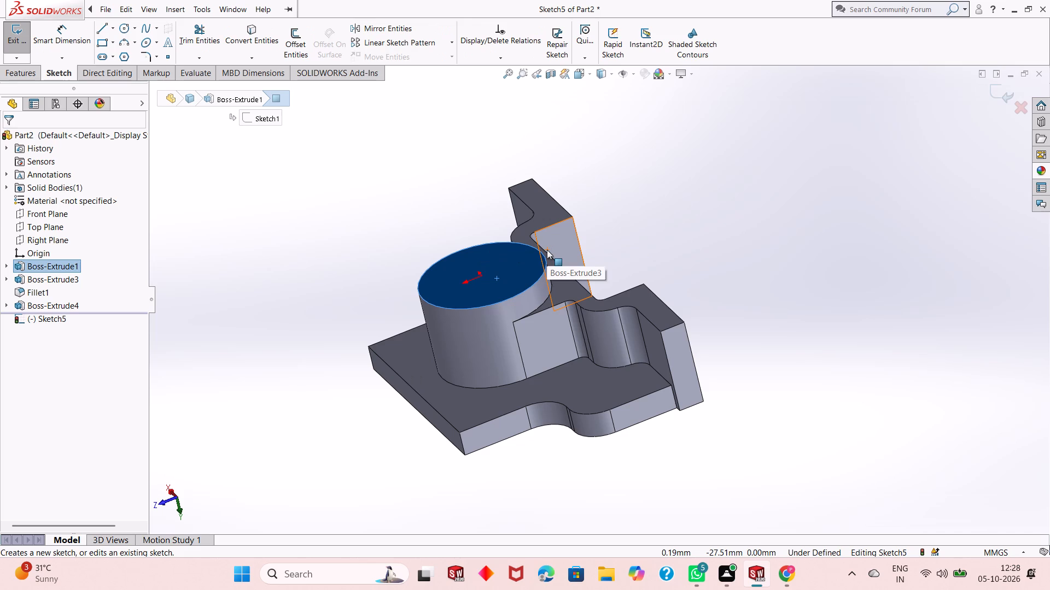
key("ctrl+8")
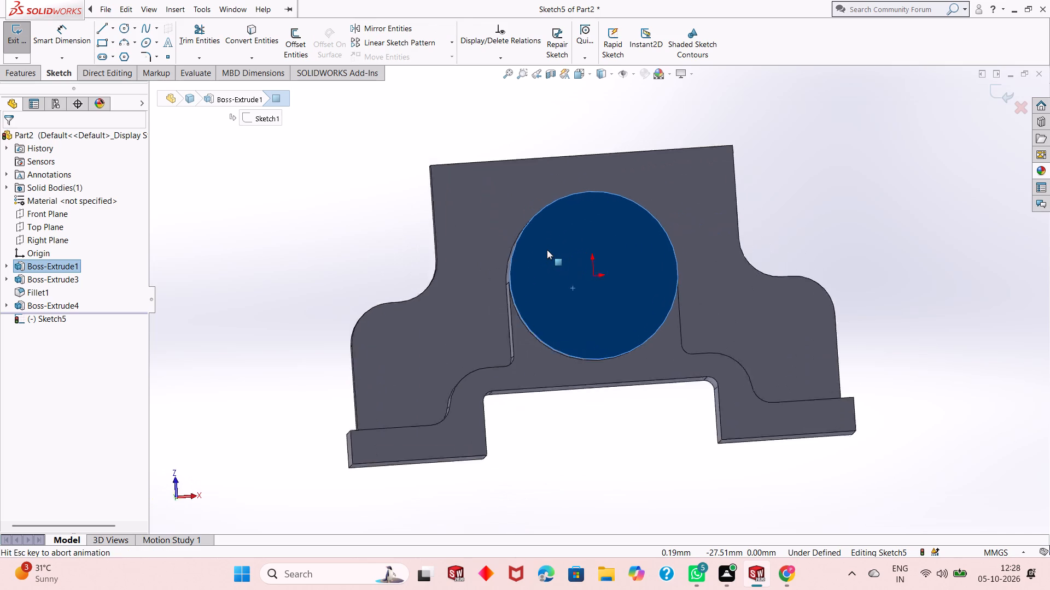
key("Escape")
left_click(122, 23)
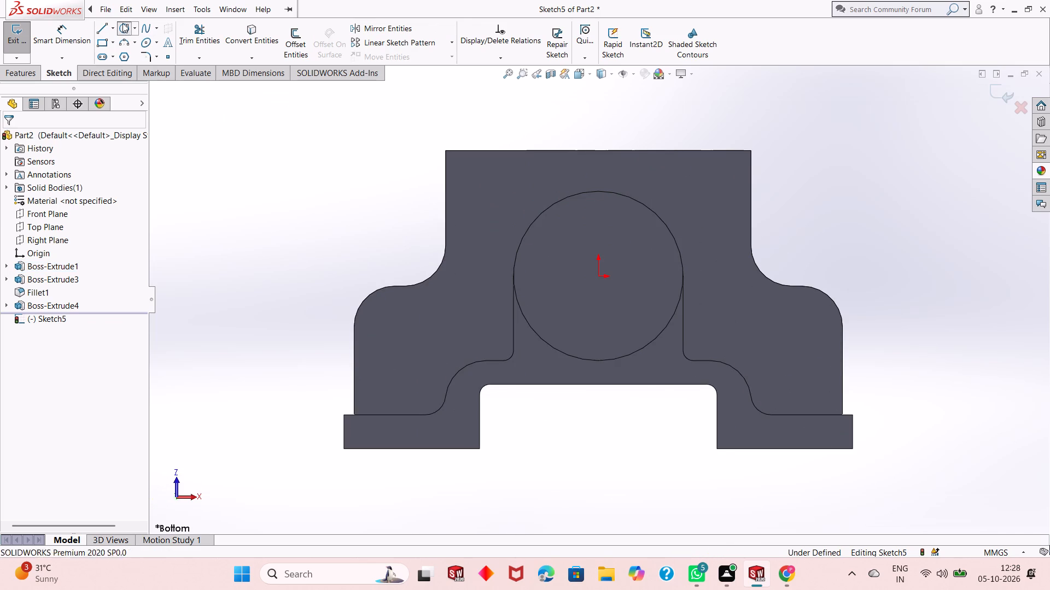
left_click(599, 276)
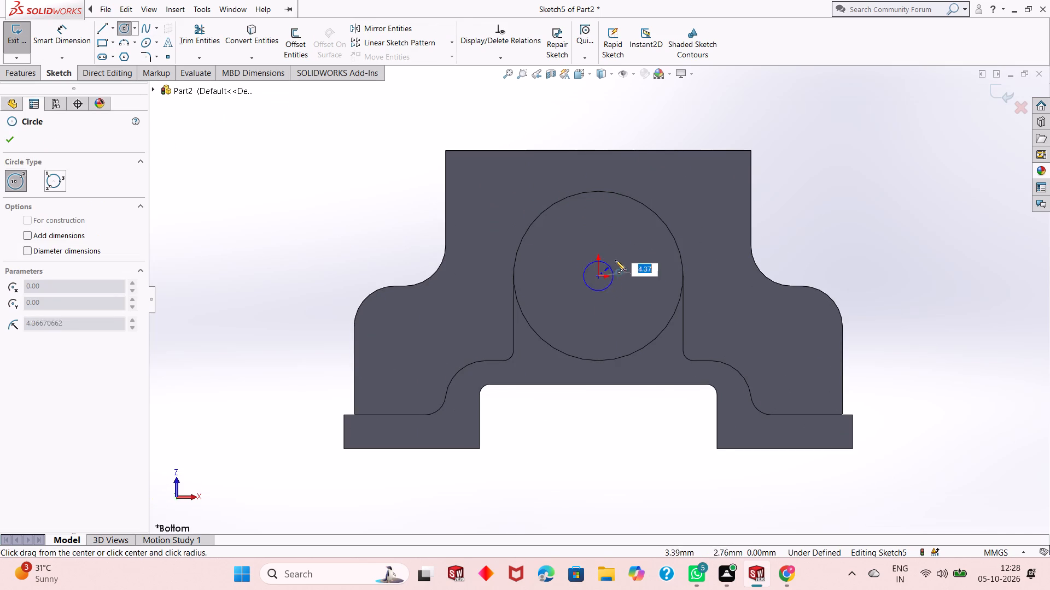
left_click(635, 223)
right_click(819, 197)
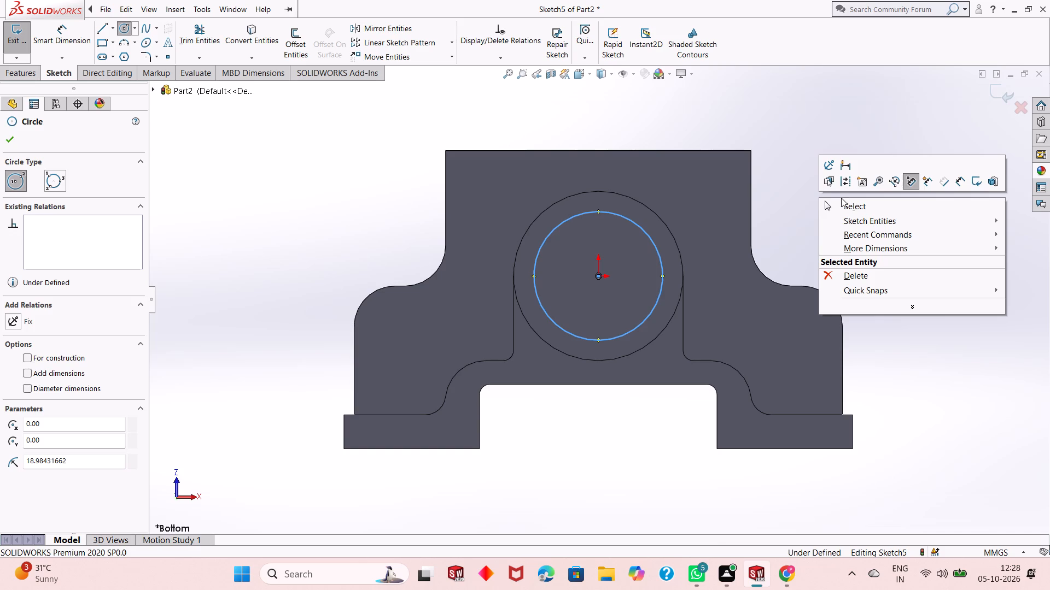
left_click(845, 201)
Dimension the circle's diameter as 32 mm.
left_click(81, 36)
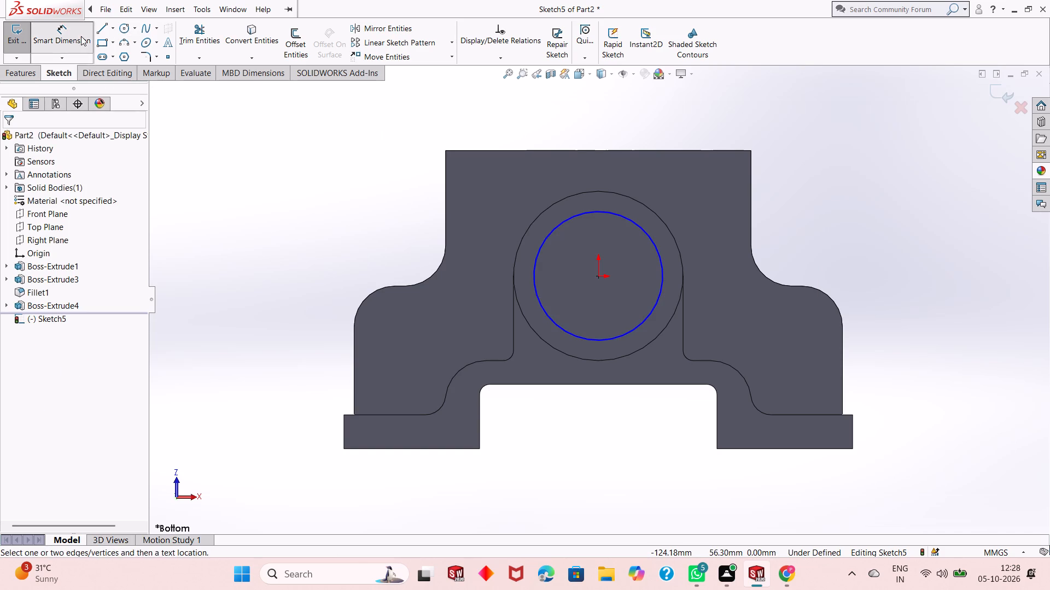
left_click(550, 317)
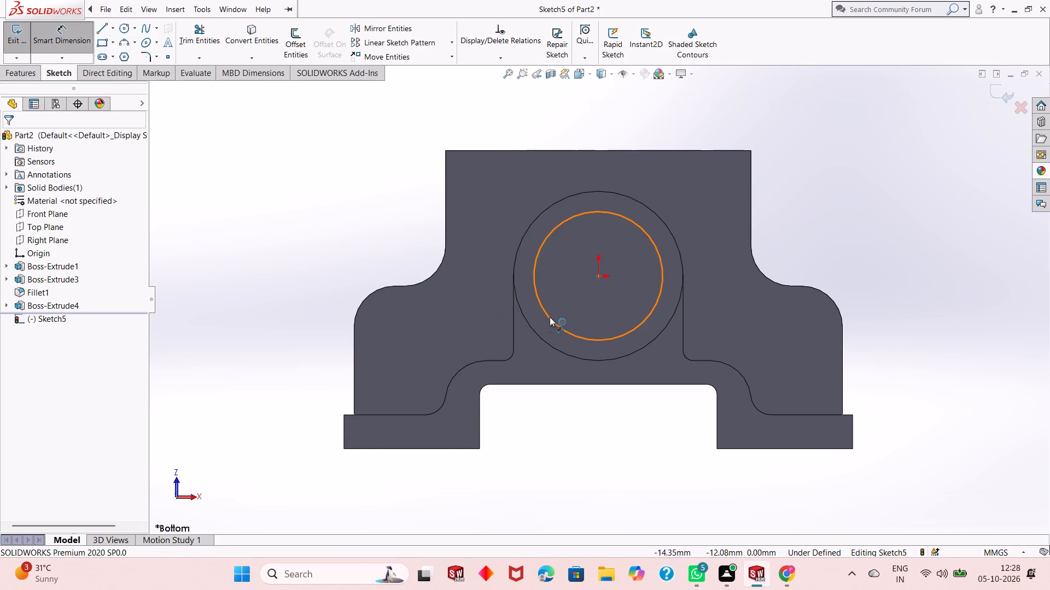
left_click(275, 434)
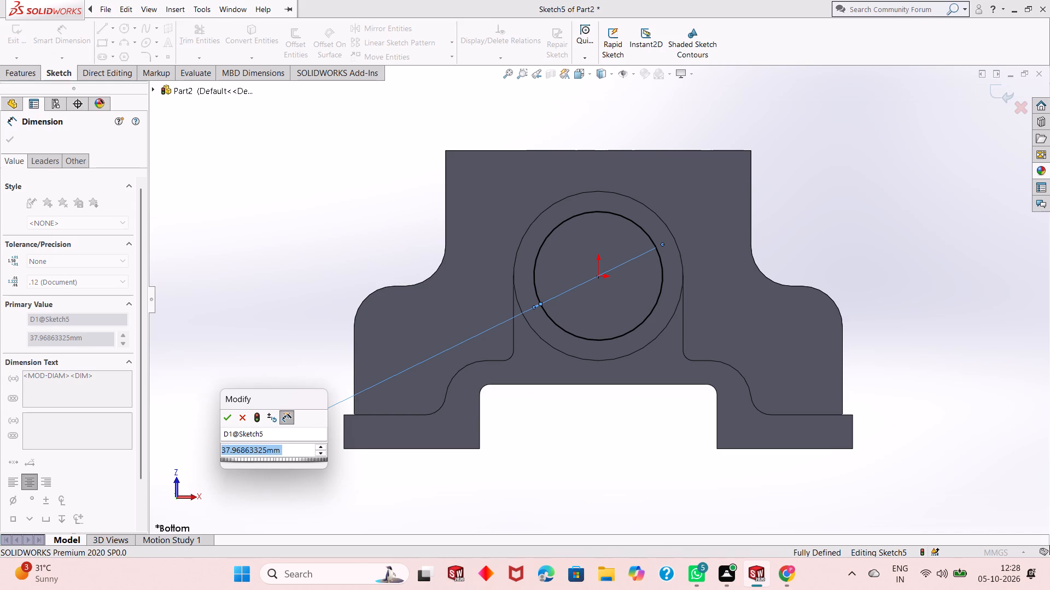
type("32")
key("Return")
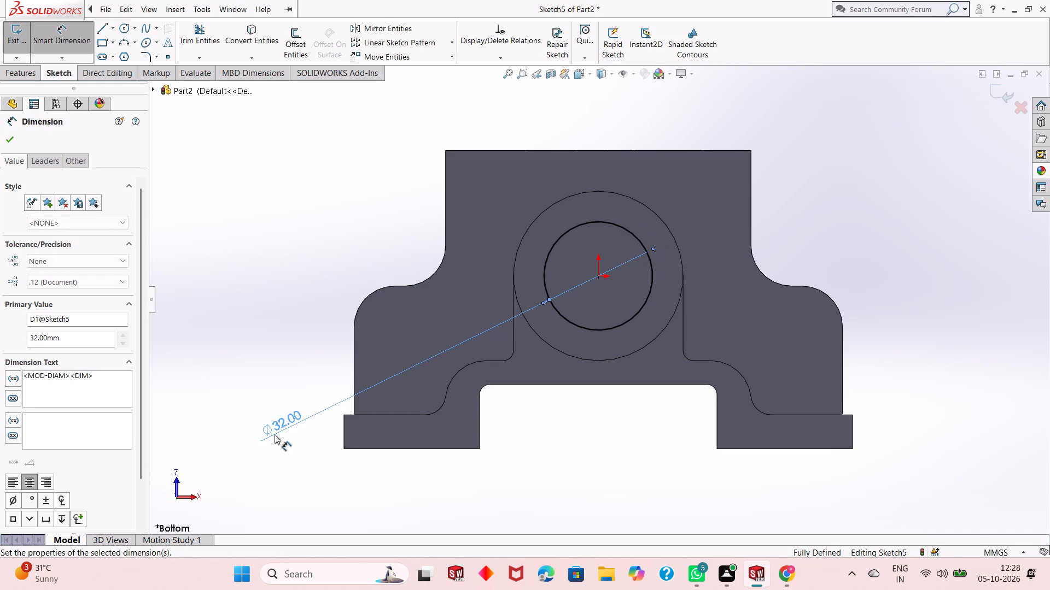
right_click(197, 257)
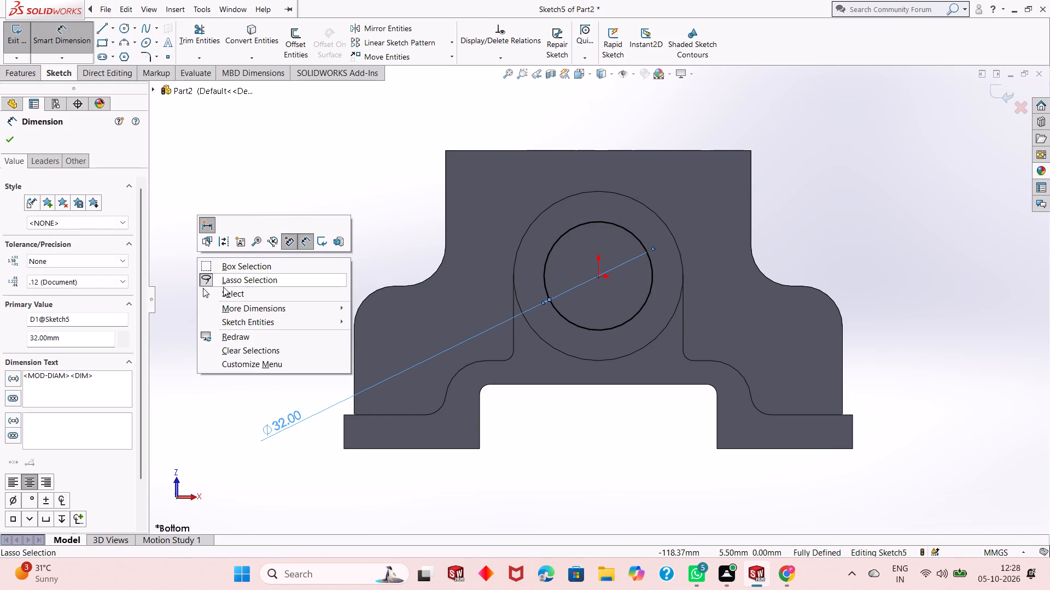
left_click(223, 297)
Cut the 32 mm circle through the whole part with an Extruded Cut set to Through All.
left_click(17, 76)
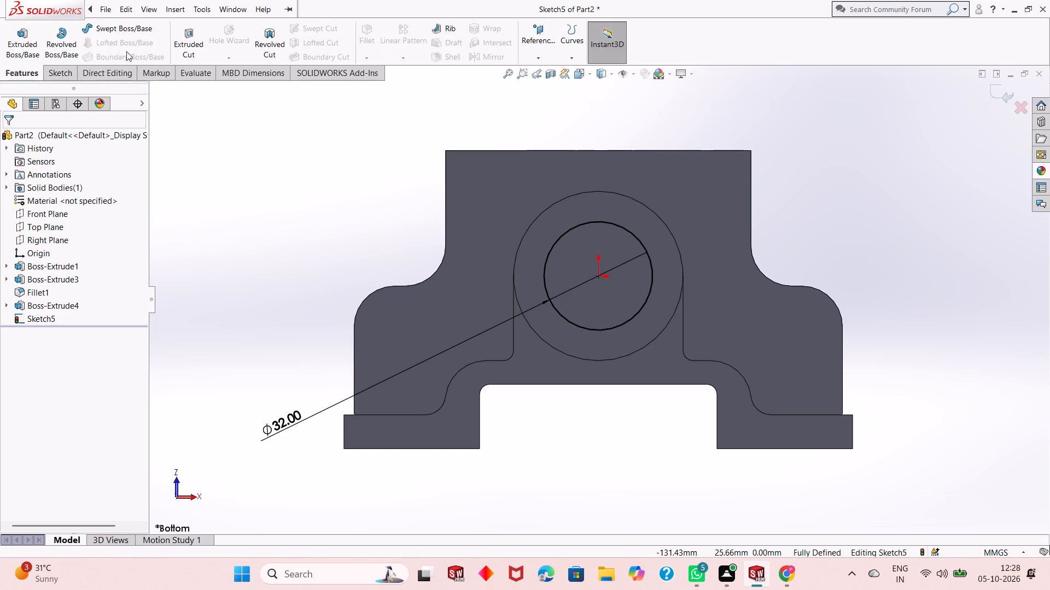
left_click(183, 44)
middle_click_drag(502, 434, 496, 237)
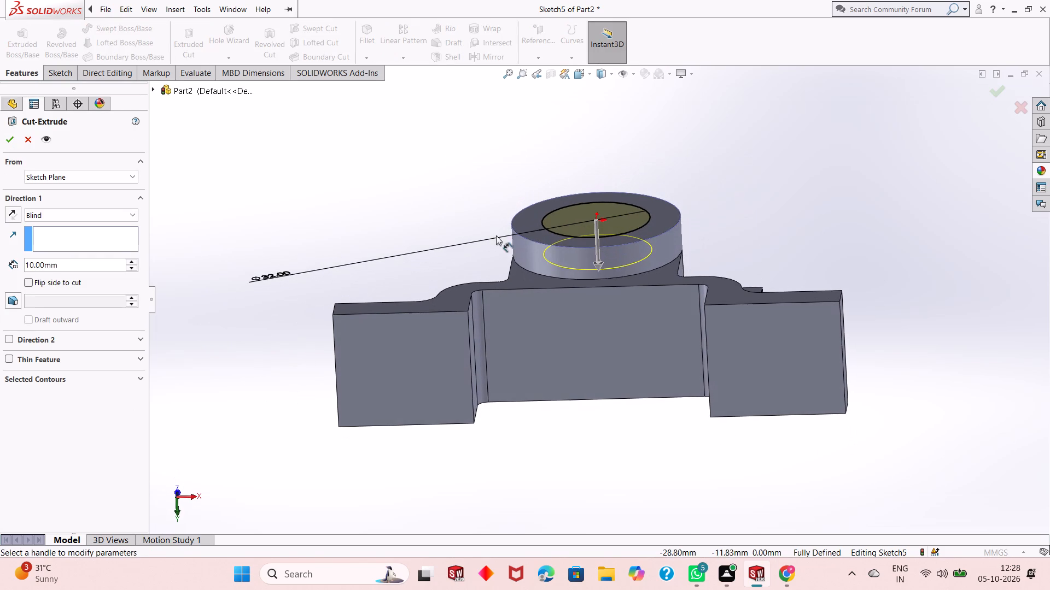
left_click(48, 211)
left_click(67, 237)
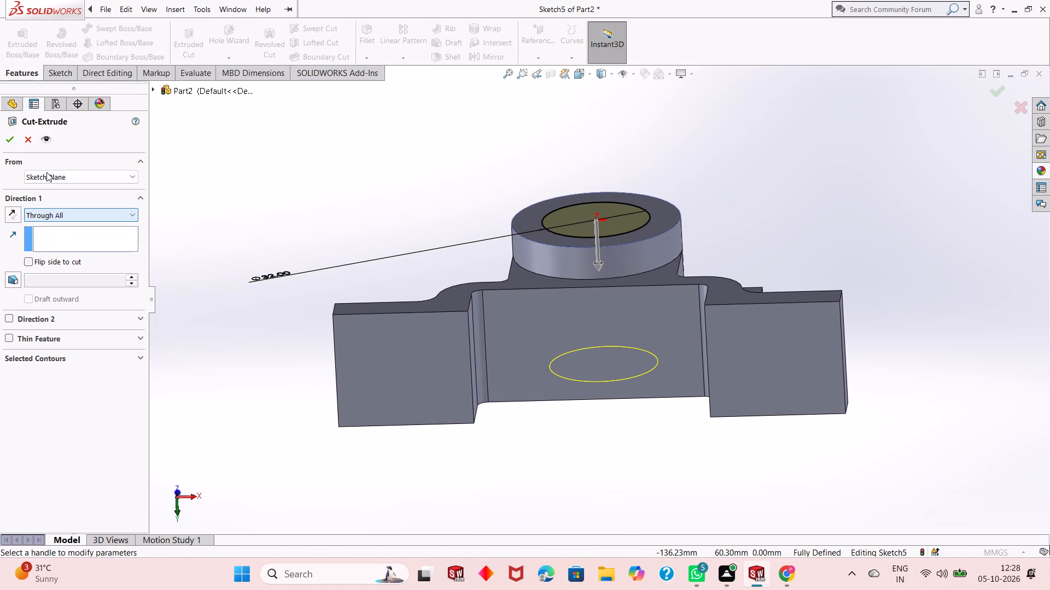
left_click(9, 140)
left_click(314, 369)
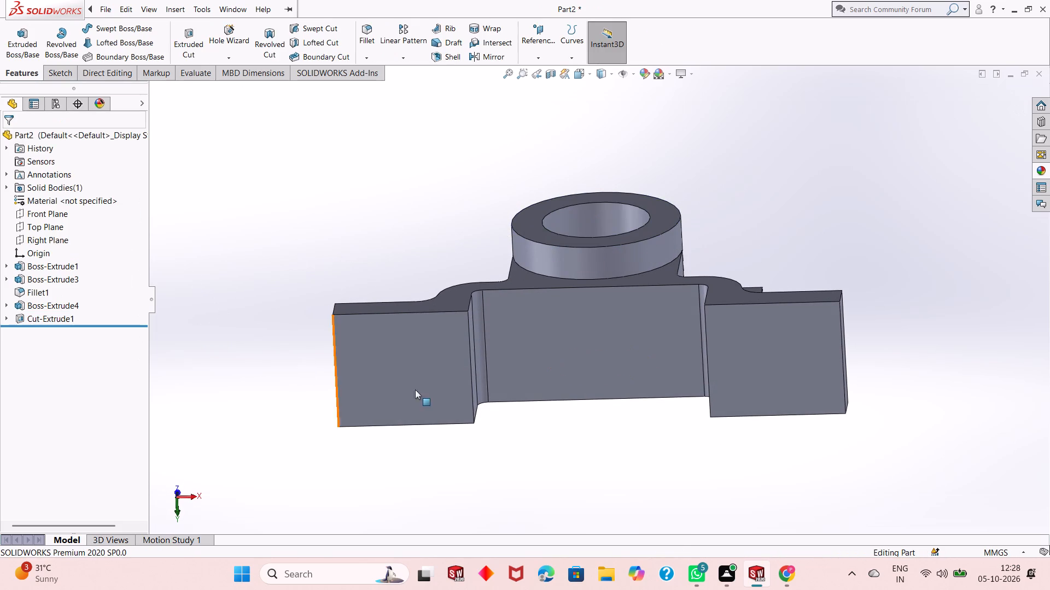
Examine the bored cylinder, flange blocks, stepped base plate and underside of the part from several angles.
scroll(598, 388, "up", 1)
middle_click_drag(598, 388, 619, 349)
scroll(618, 247, "down", 2)
middle_click_drag(558, 345, 713, 313)
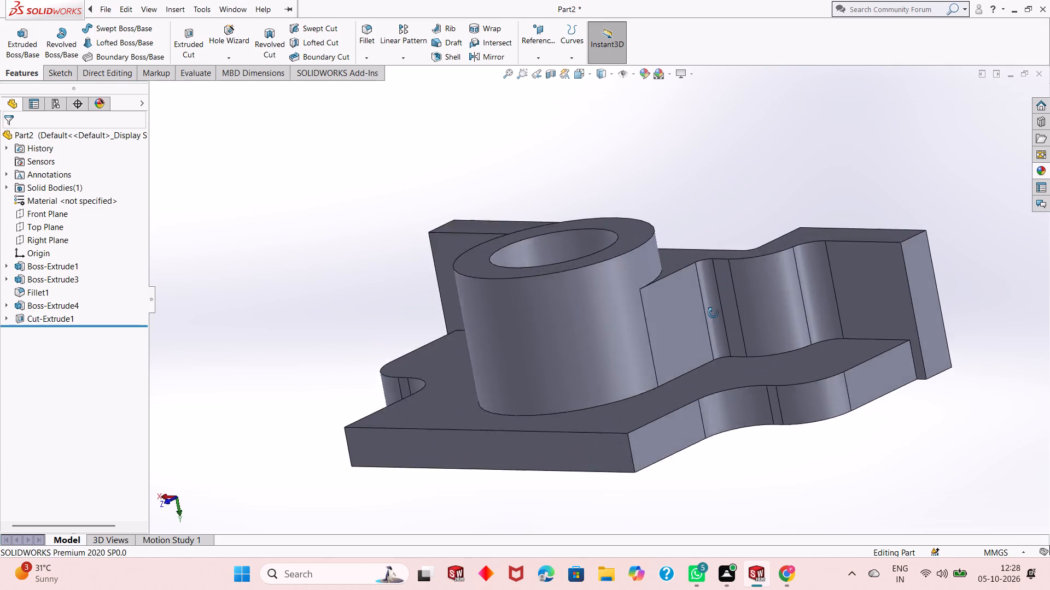
middle_click_drag(713, 313, 711, 295)
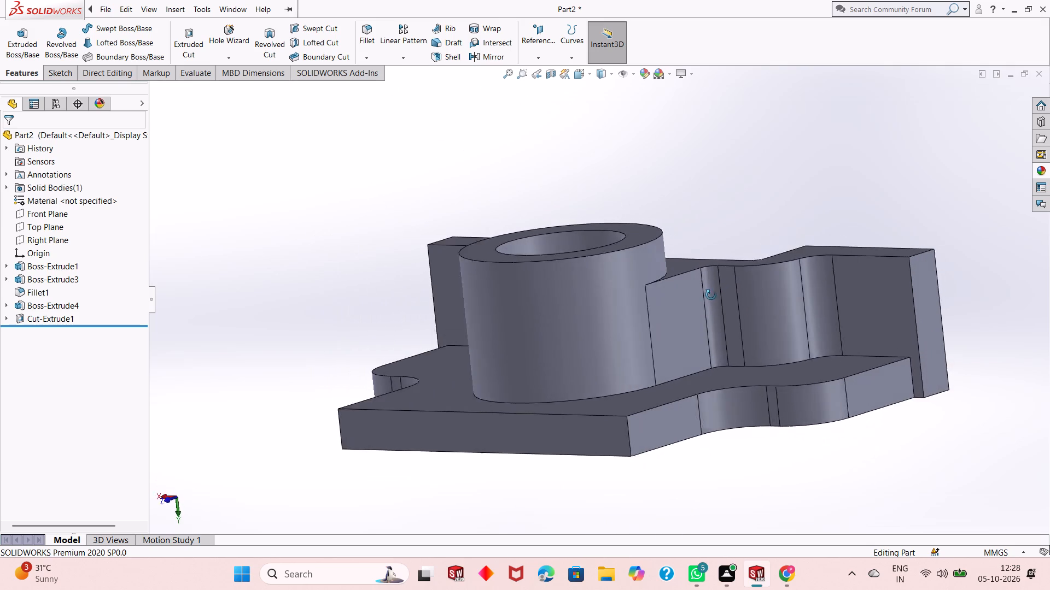
middle_click_drag(711, 295, 716, 412)
scroll(588, 337, "down", 2)
scroll(599, 385, "up", 3)
middle_click_drag(600, 382, 602, 444)
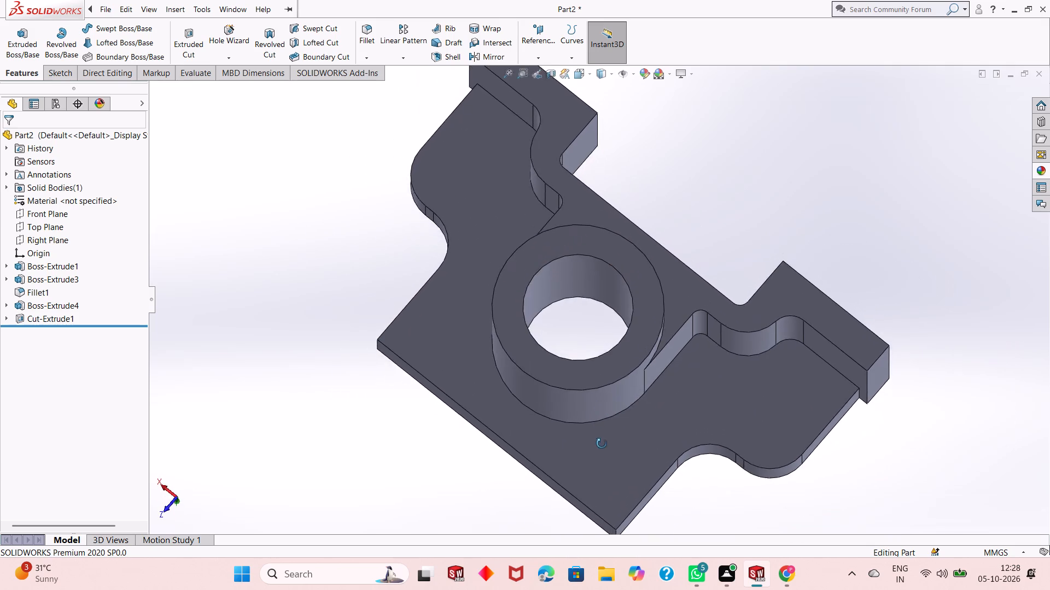
middle_click_drag(602, 444, 601, 293)
scroll(601, 293, "up", 1)
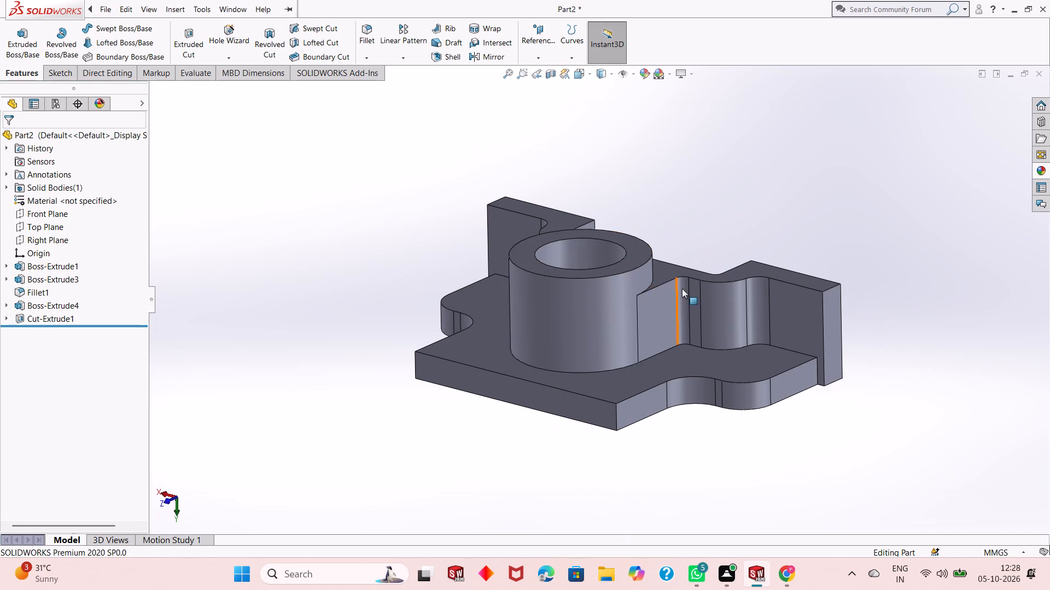
scroll(681, 288, "down", 2)
scroll(544, 324, "up", 2)
scroll(554, 237, "down", 2)
scroll(552, 356, "up", 2)
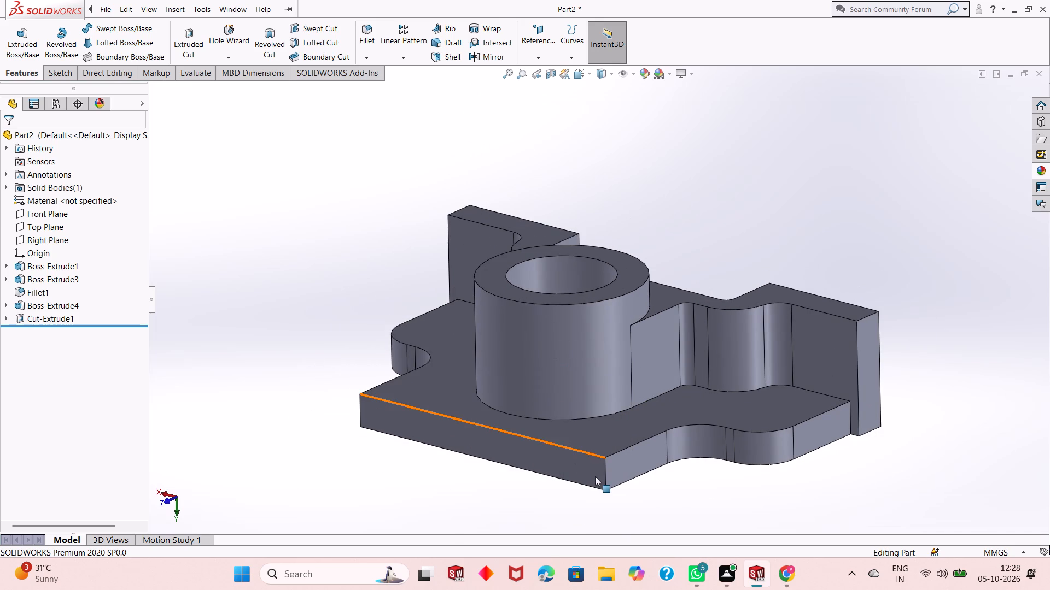
middle_click_drag(596, 478, 591, 488)
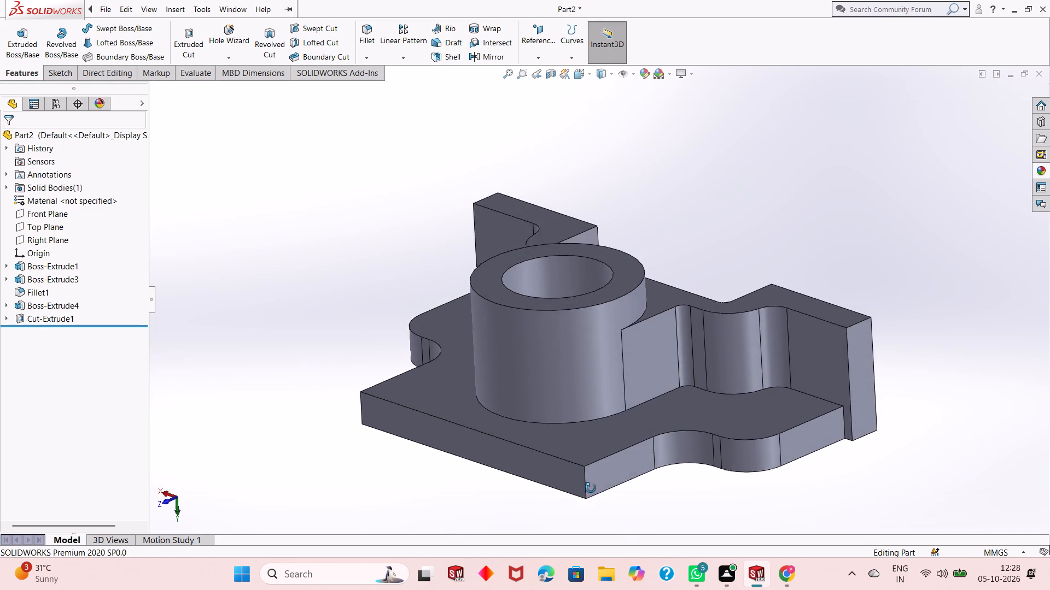
middle_click_drag(591, 488, 592, 498)
scroll(612, 393, "up", 1)
middle_click_drag(562, 375, 564, 404)
scroll(564, 404, "up", 1)
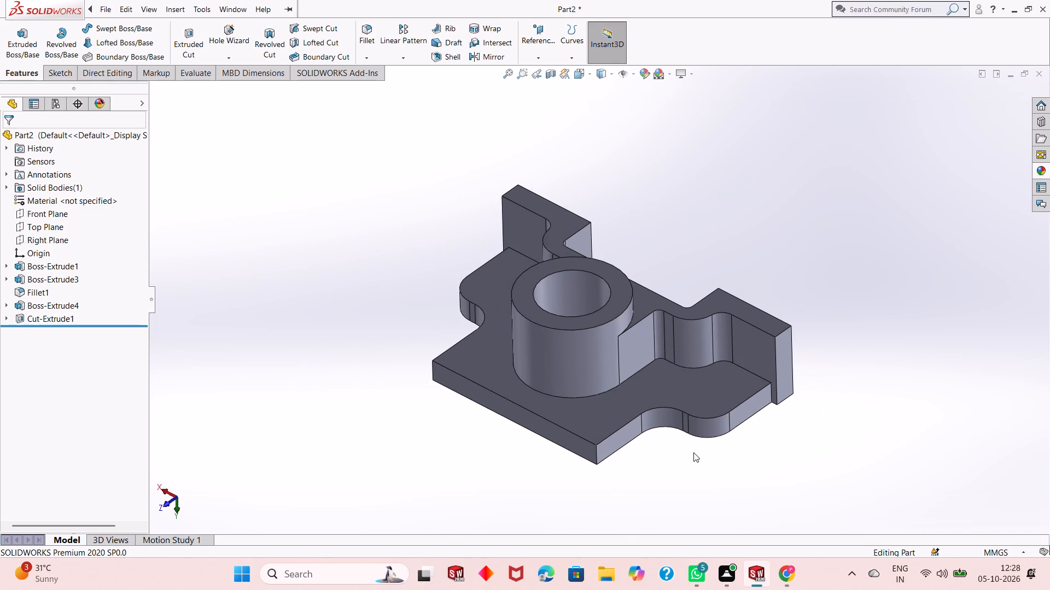
middle_click_drag(689, 467, 728, 362)
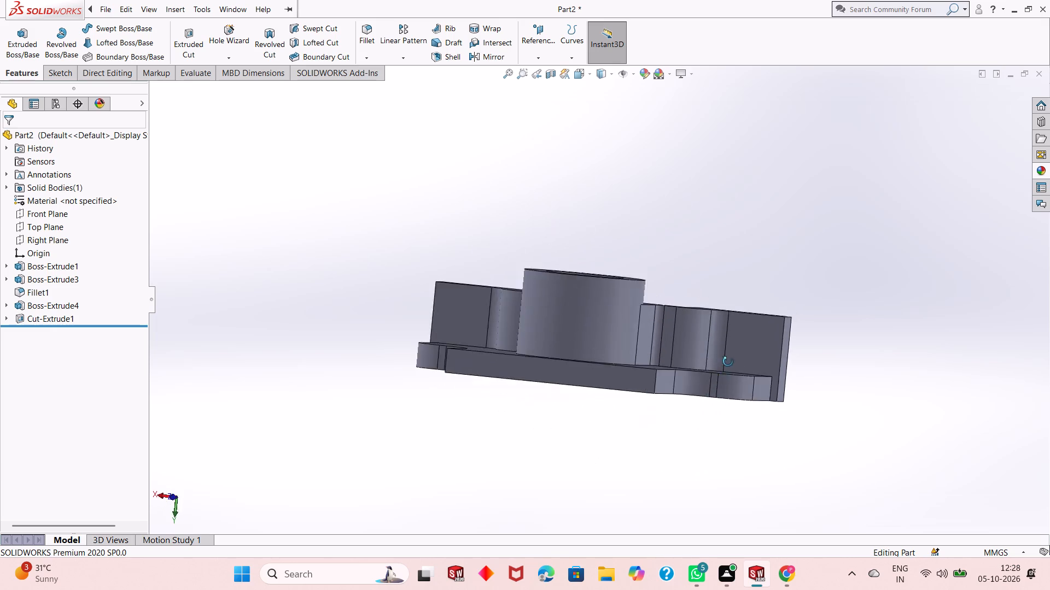
middle_click_drag(728, 362, 779, 316)
scroll(546, 285, "down", 2)
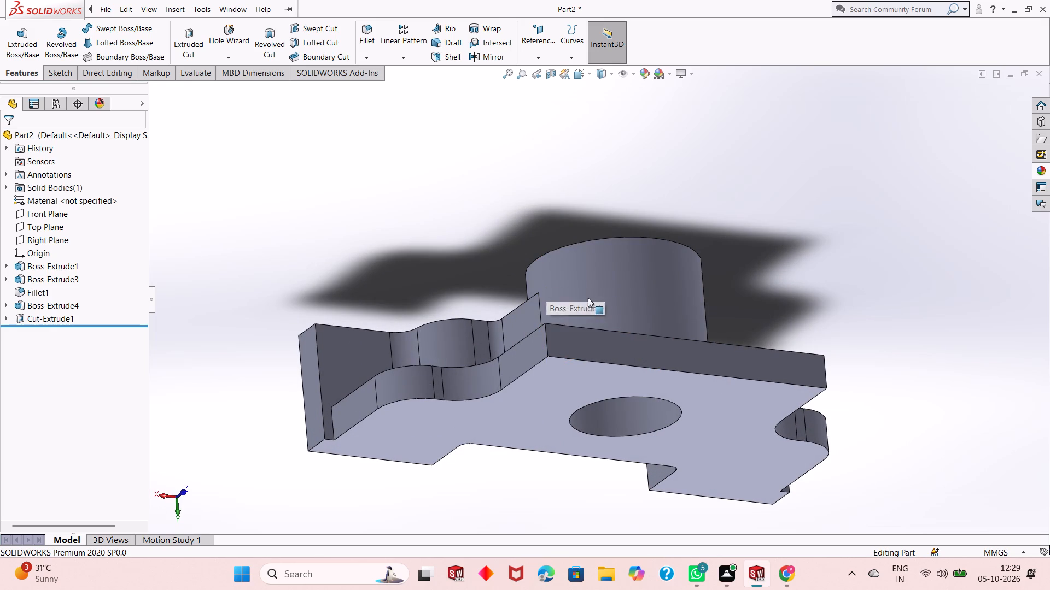
middle_click_drag(767, 296, 669, 320)
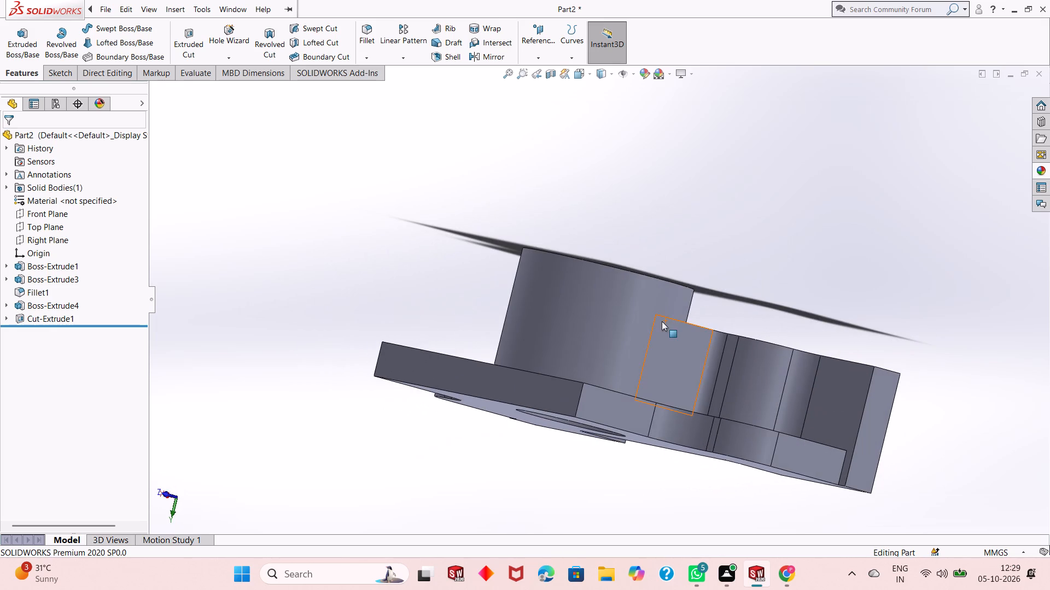
middle_click_drag(687, 277, 667, 307)
middle_click_drag(666, 309, 661, 320)
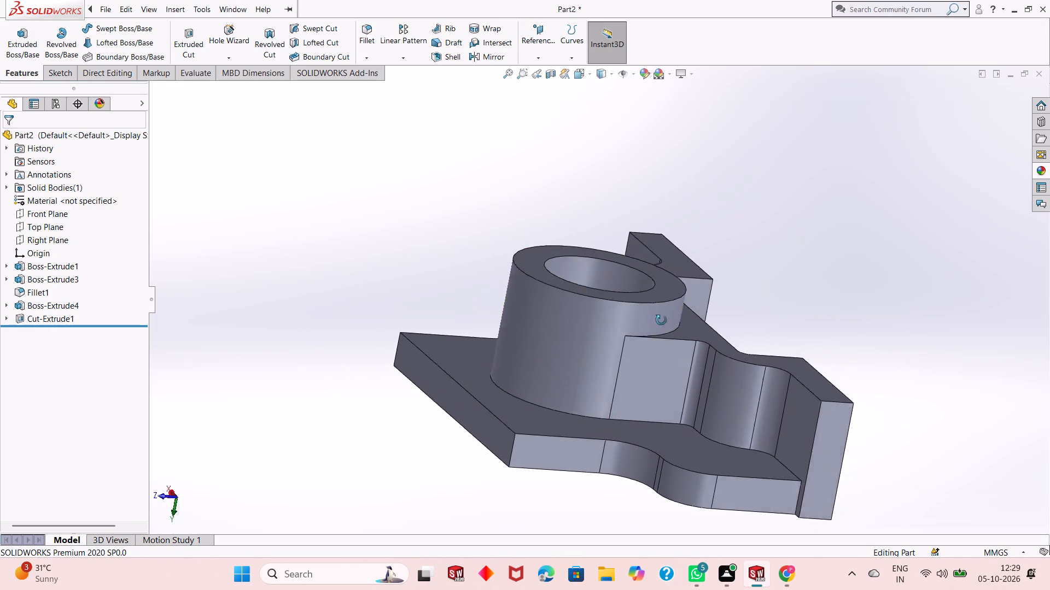
middle_click_drag(661, 320, 638, 347)
scroll(639, 352, "up", 1)
middle_click_drag(741, 353, 739, 315)
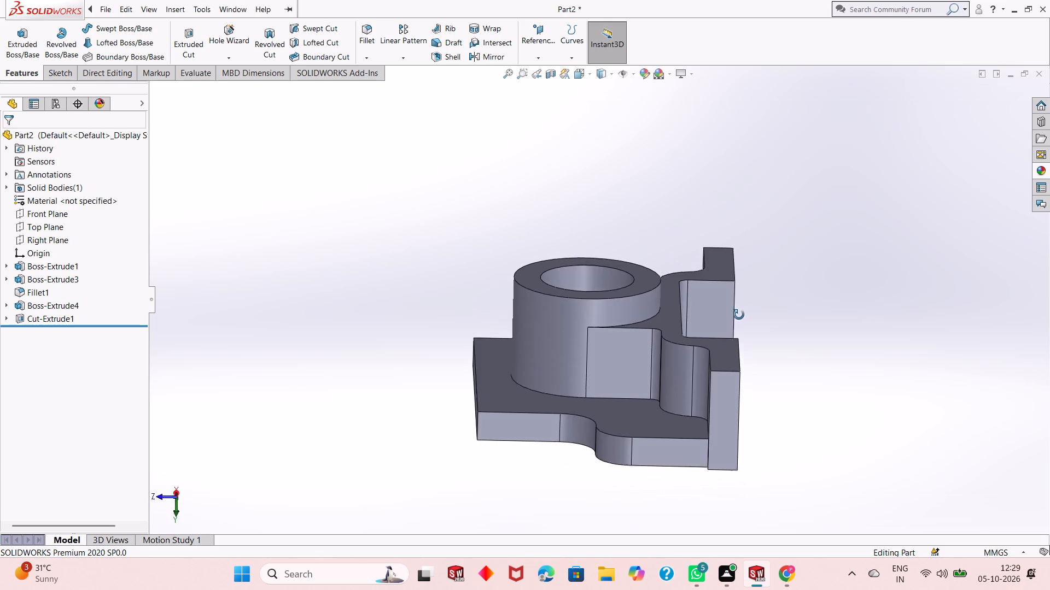
middle_click_drag(739, 315, 768, 289)
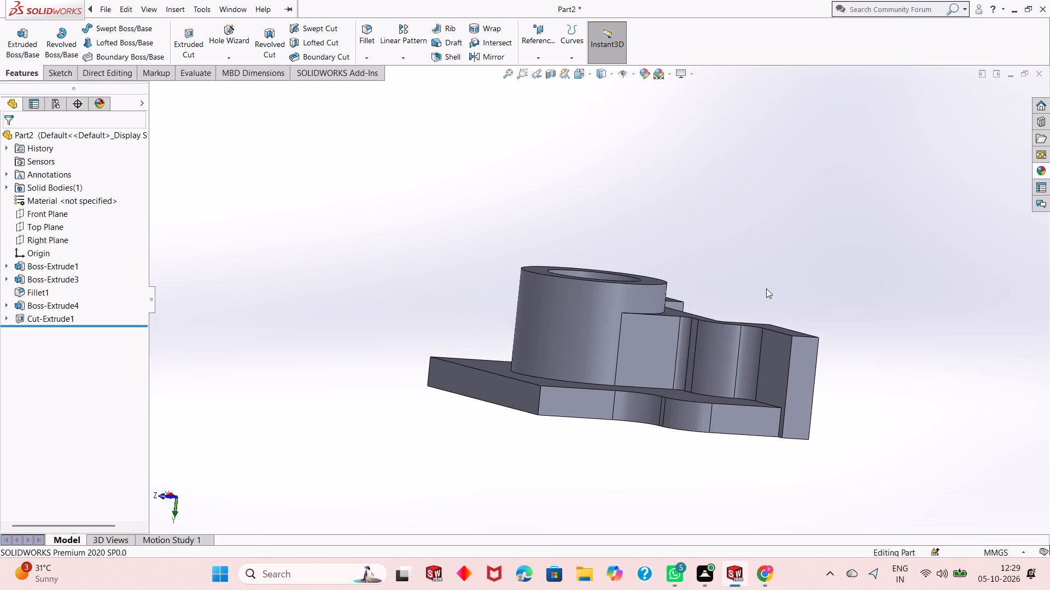
middle_click_drag(703, 288, 752, 240)
middle_click_drag(730, 256, 717, 377)
scroll(617, 314, "down", 2)
middle_click_drag(701, 233, 667, 417)
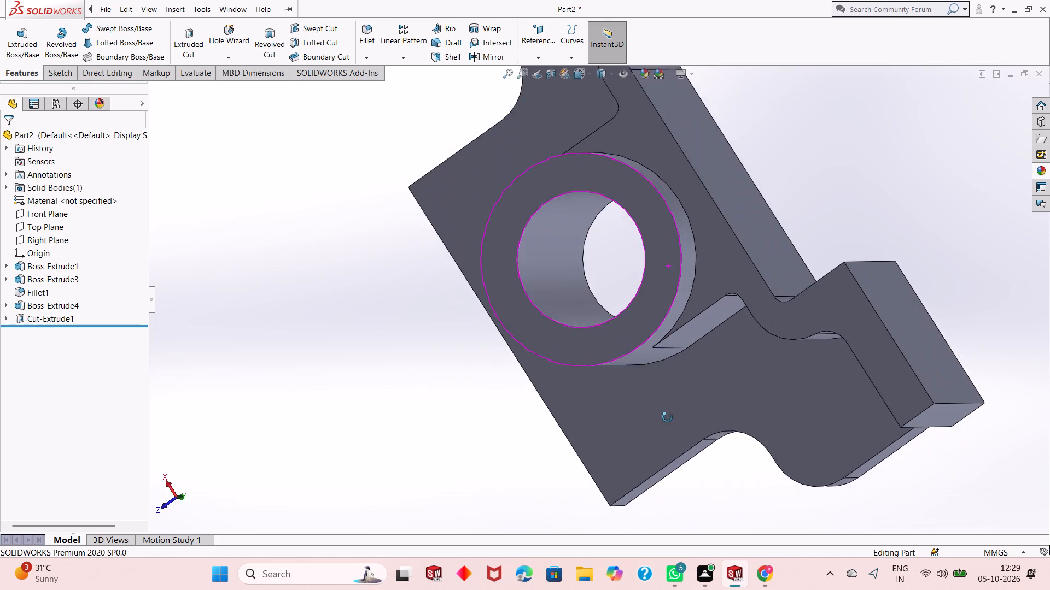
middle_click_drag(667, 417, 690, 239)
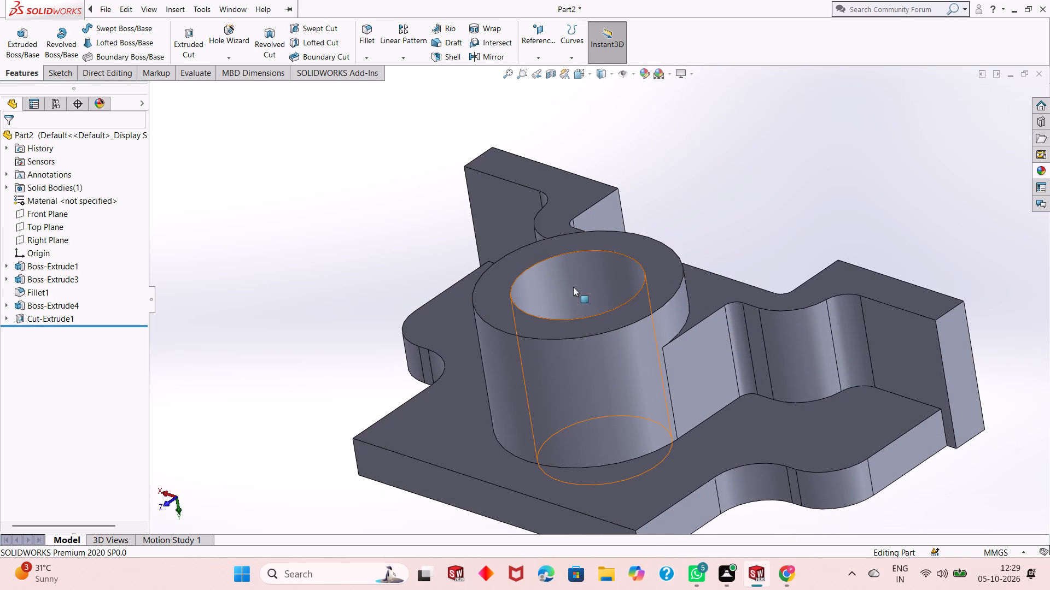
scroll(617, 261, "down", 3)
scroll(610, 300, "up", 3)
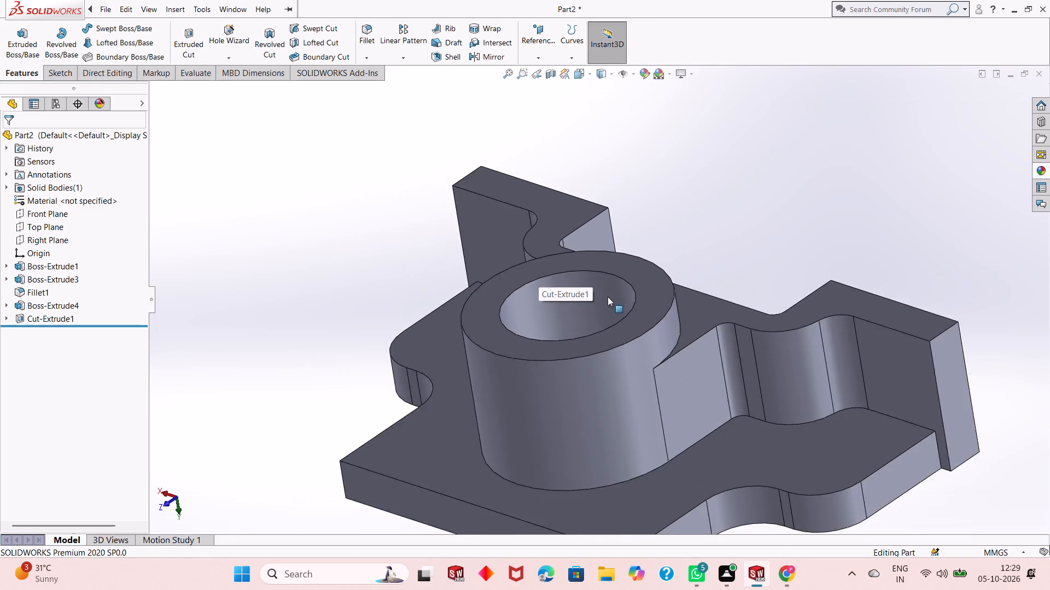
scroll(608, 297, "up", 4)
middle_click_drag(602, 333, 600, 394)
scroll(589, 339, "down", 3)
middle_click_drag(584, 347, 583, 488)
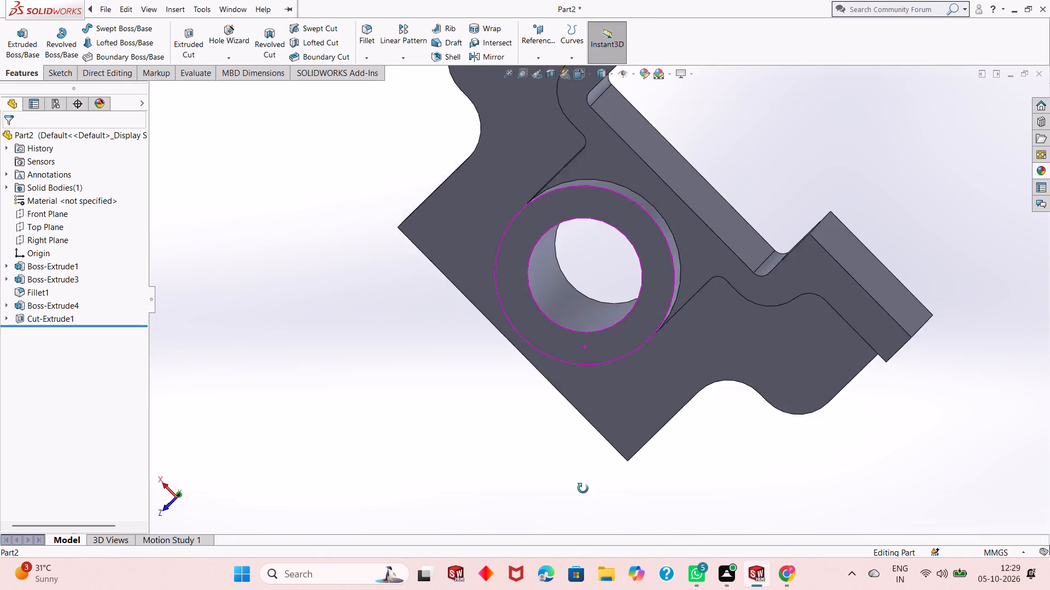
Examine the bored cylinder, flange blocks, stepped base plate and underside of the part from several angles.
middle_click_drag(583, 488, 556, 281)
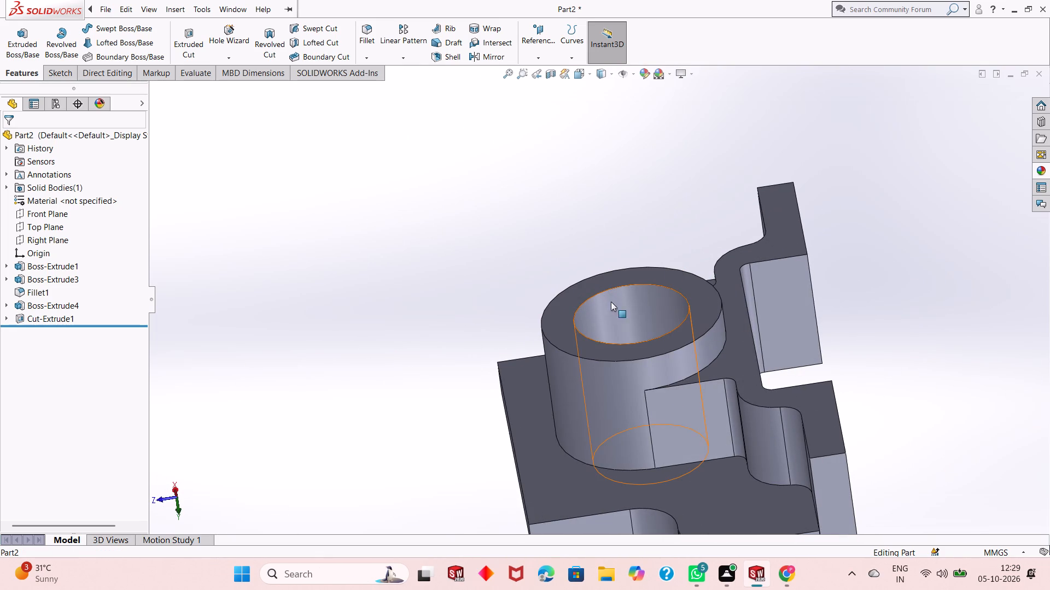
middle_click_drag(667, 314, 720, 219)
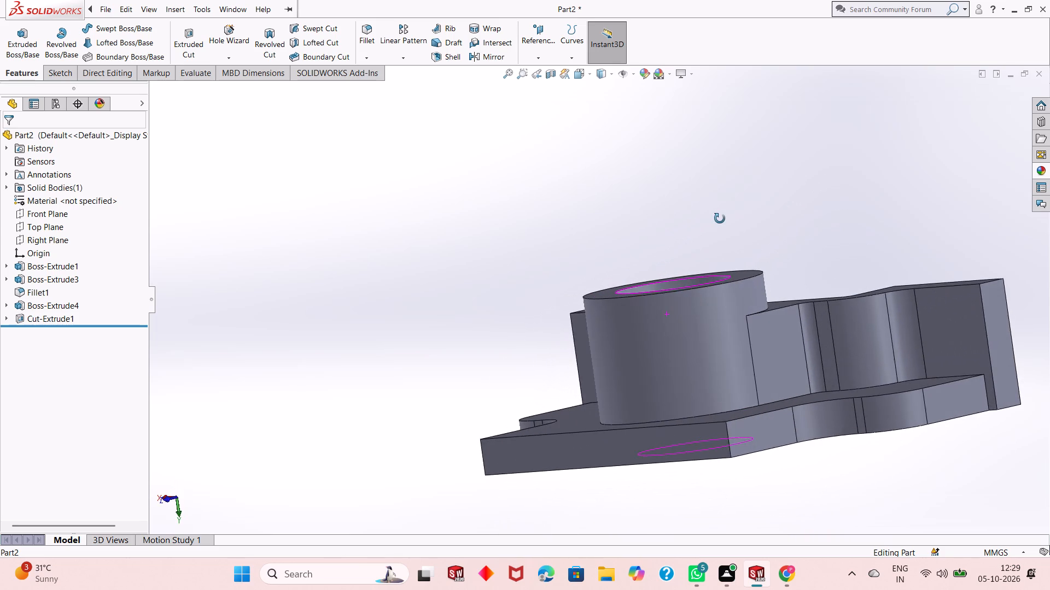
middle_click_drag(720, 219, 733, 254)
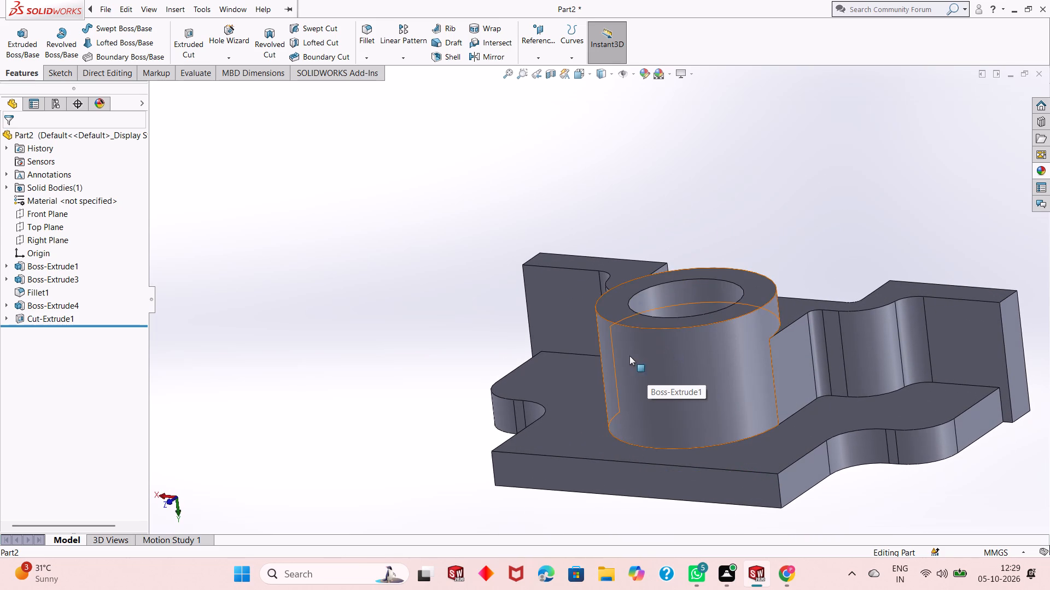
scroll(622, 358, "up", 1)
middle_click_drag(645, 352, 606, 294)
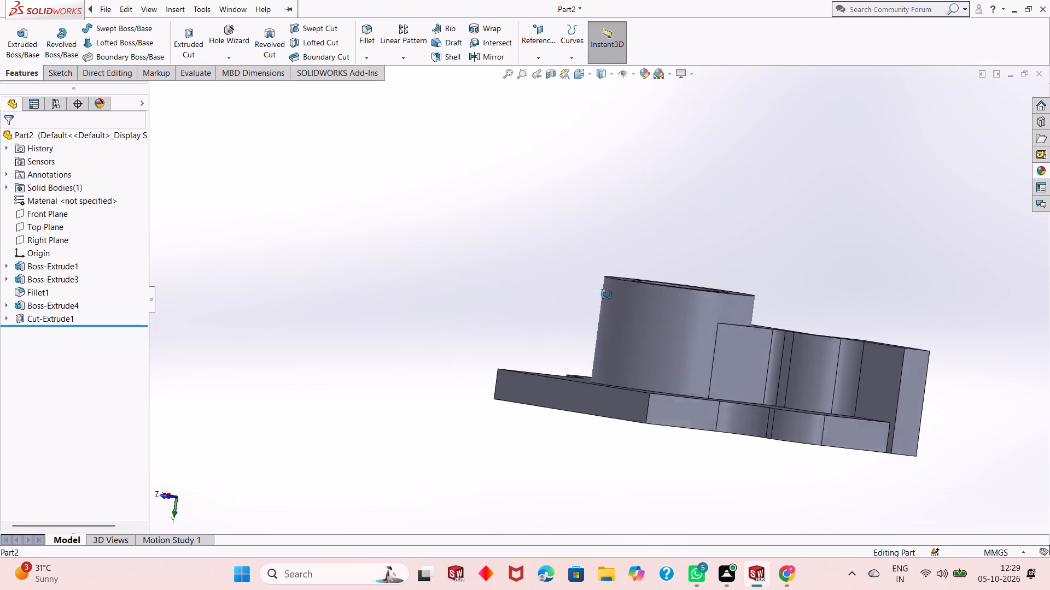
middle_click_drag(606, 294, 604, 334)
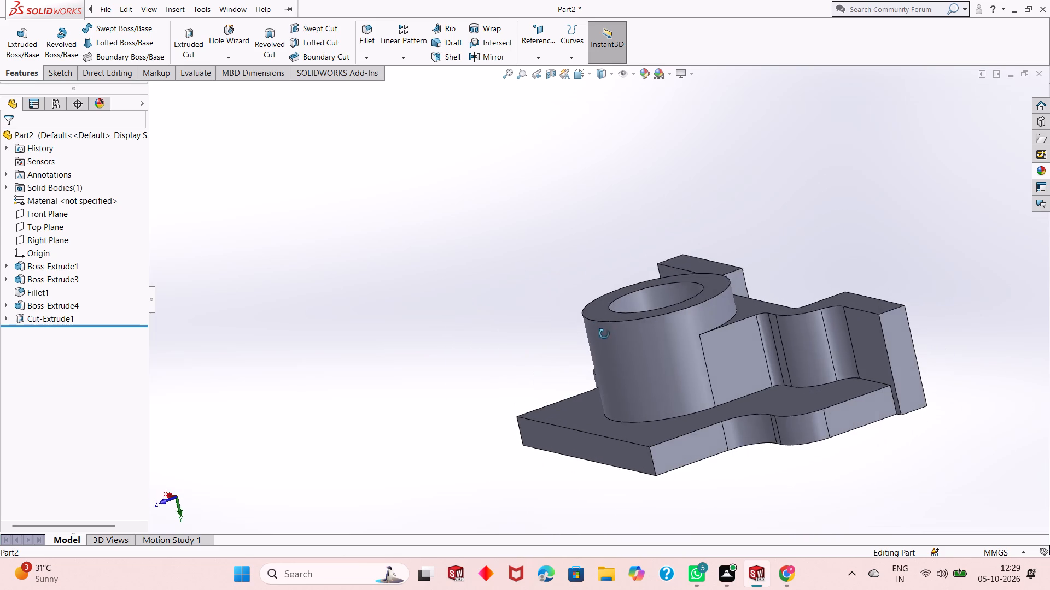
middle_click_drag(604, 334, 623, 383)
scroll(671, 388, "up", 2)
scroll(745, 303, "down", 2)
scroll(562, 337, "down", 2)
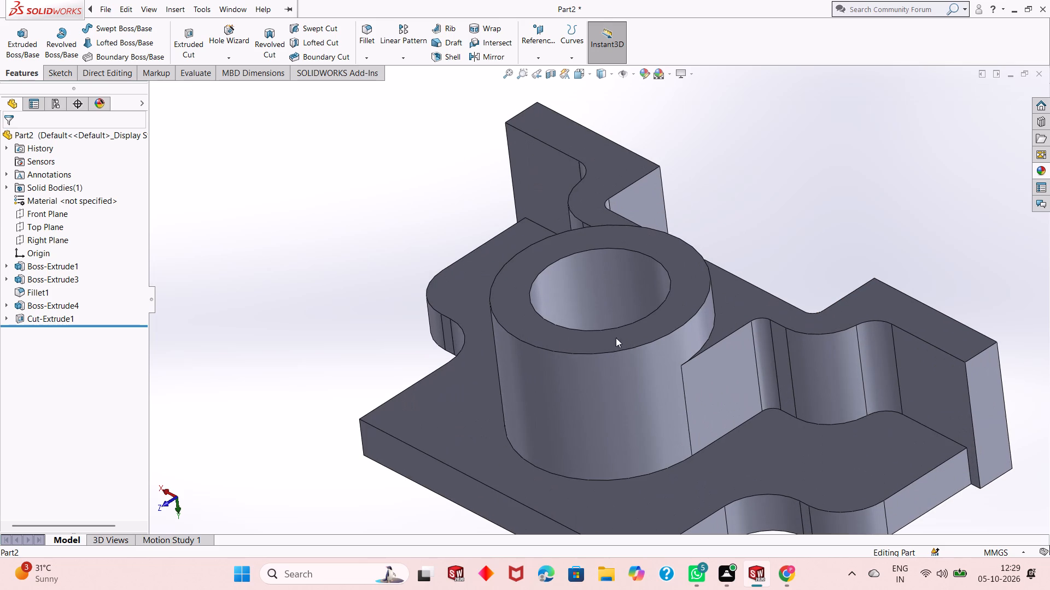
key("Escape")
scroll(630, 368, "up", 1)
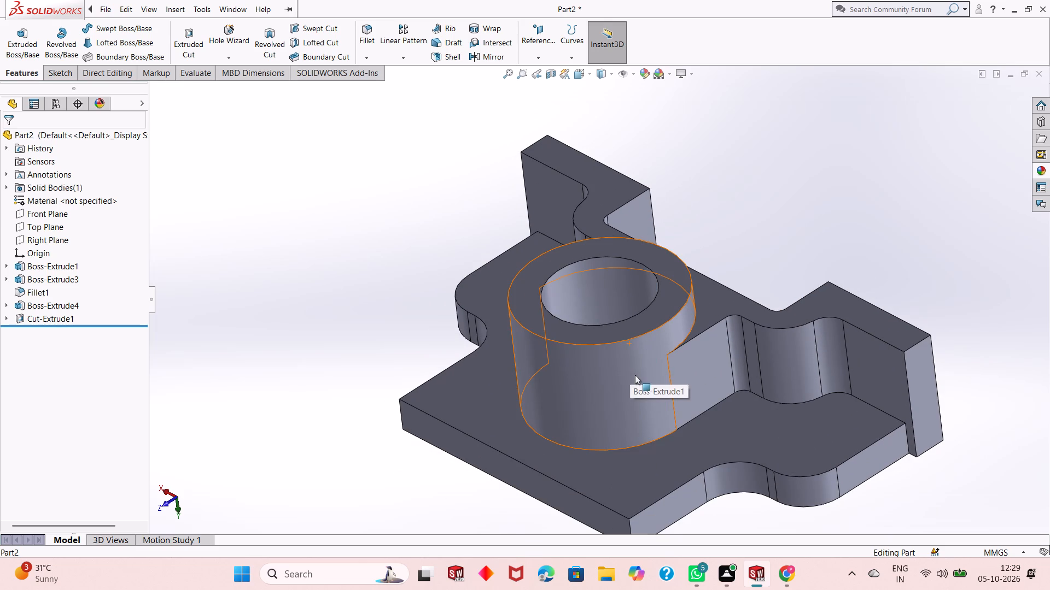
middle_click_drag(635, 379, 651, 343)
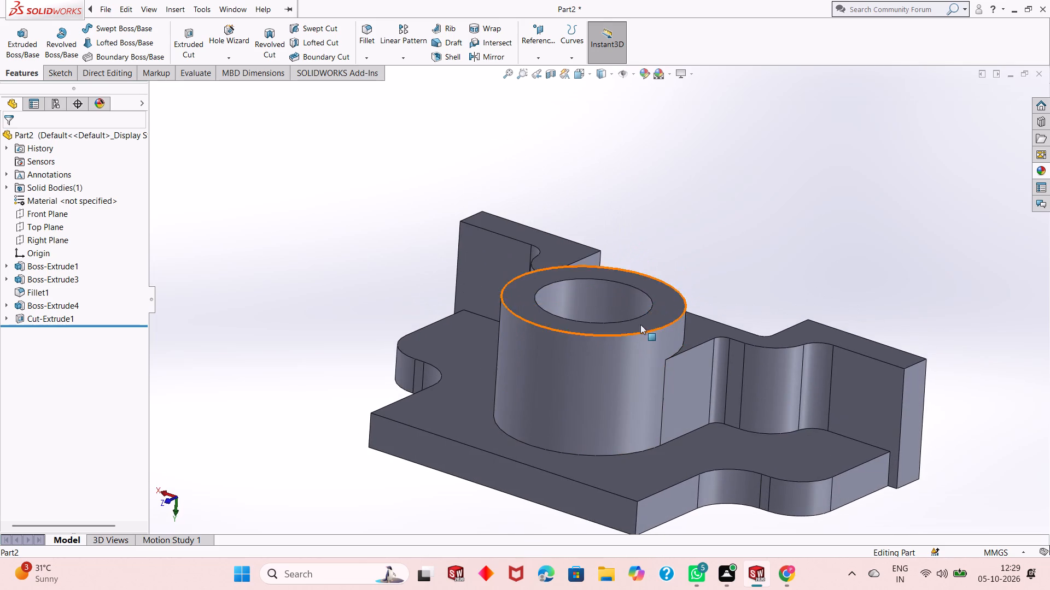
scroll(626, 337, "up", 1)
scroll(623, 276, "down", 2)
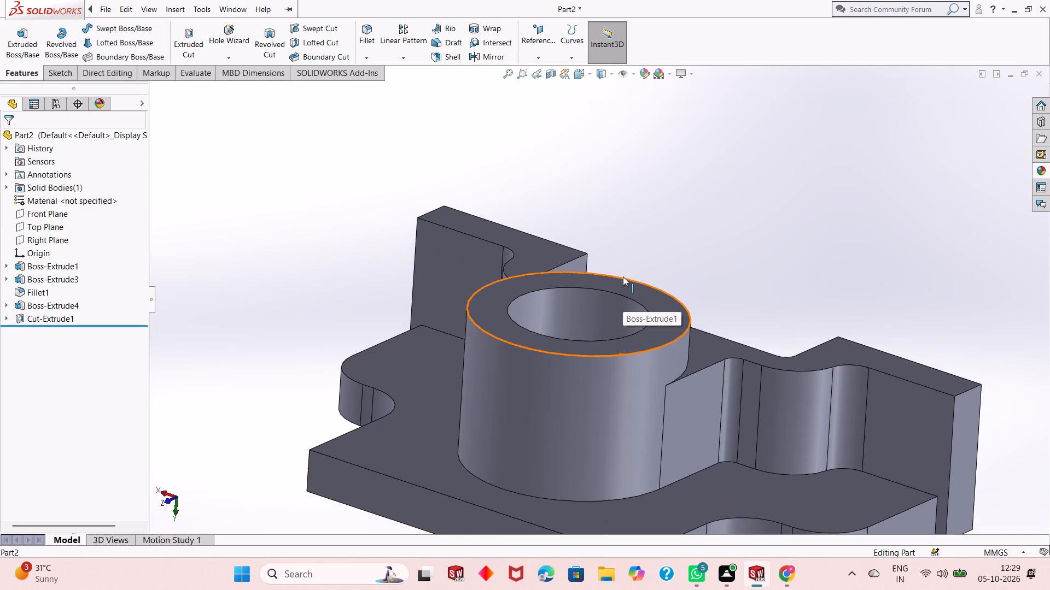
scroll(573, 349, "down", 2)
middle_click_drag(592, 313, 592, 414)
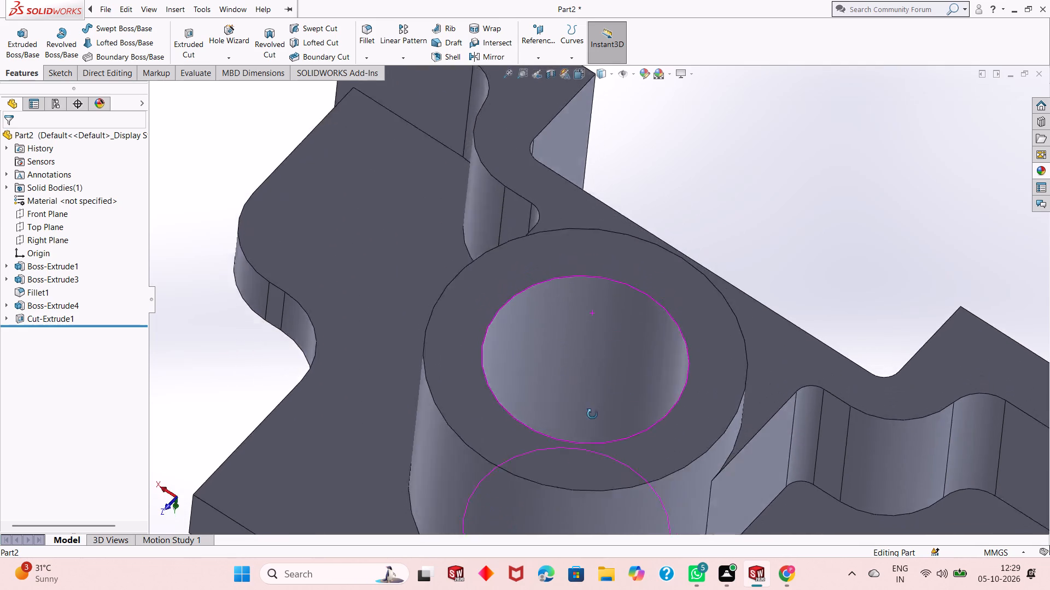
middle_click_drag(592, 414, 594, 461)
scroll(609, 446, "up", 2)
middle_click_drag(592, 399, 581, 435)
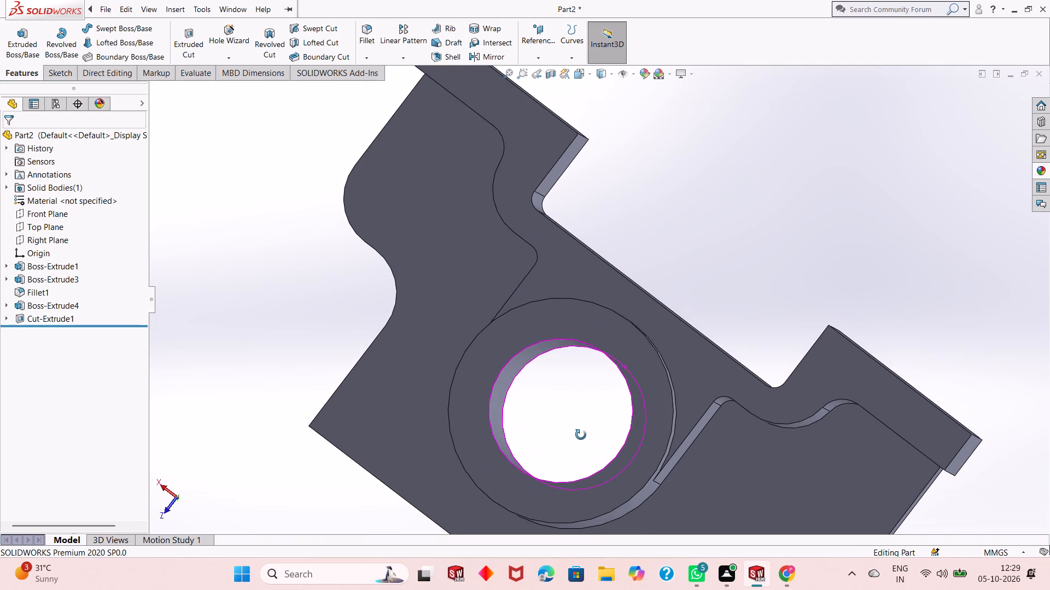
middle_click_drag(581, 435, 571, 288)
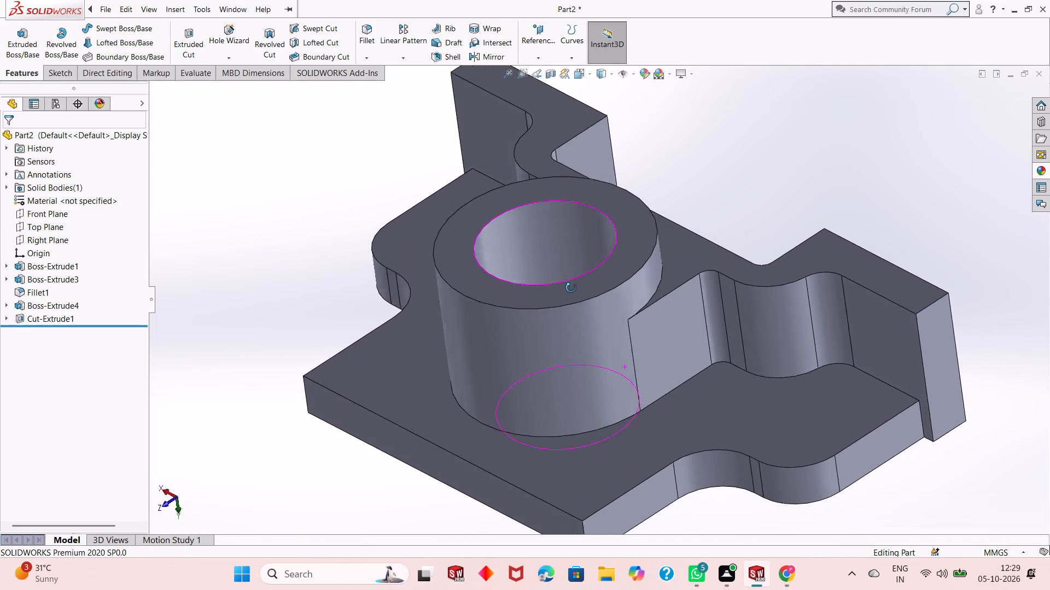
middle_click_drag(571, 288, 570, 287)
scroll(569, 287, "up", 3)
scroll(594, 193, "down", 1)
scroll(571, 290, "down", 1)
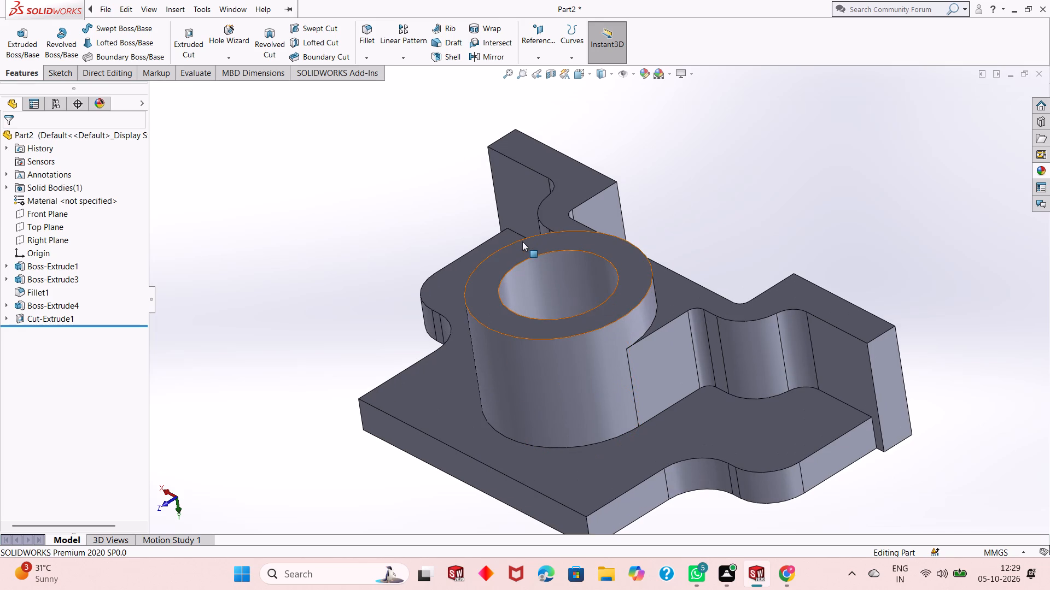
middle_click_drag(522, 241, 530, 323)
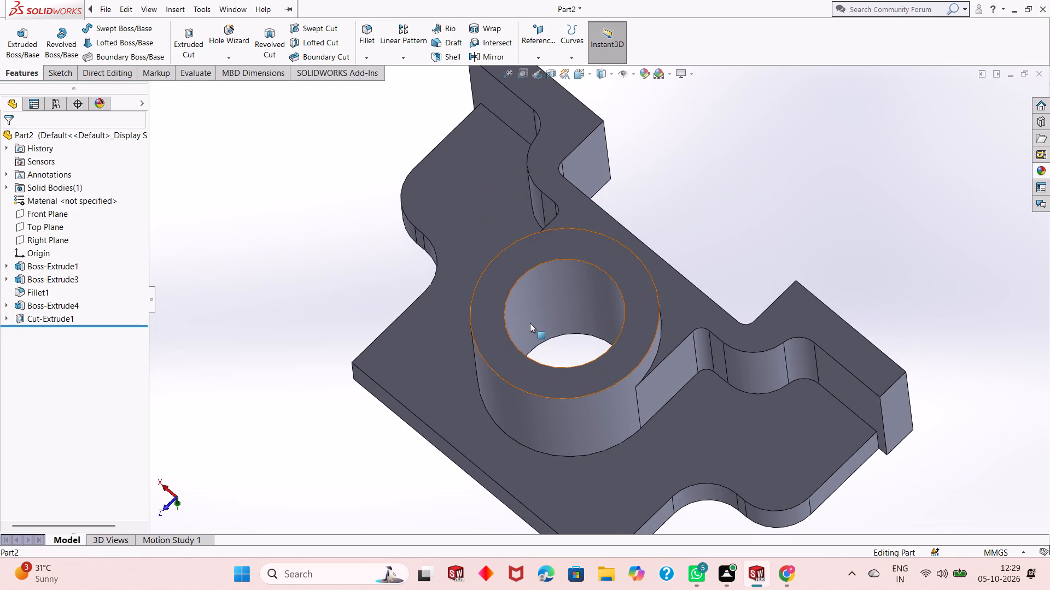
middle_click_drag(534, 324, 509, 363)
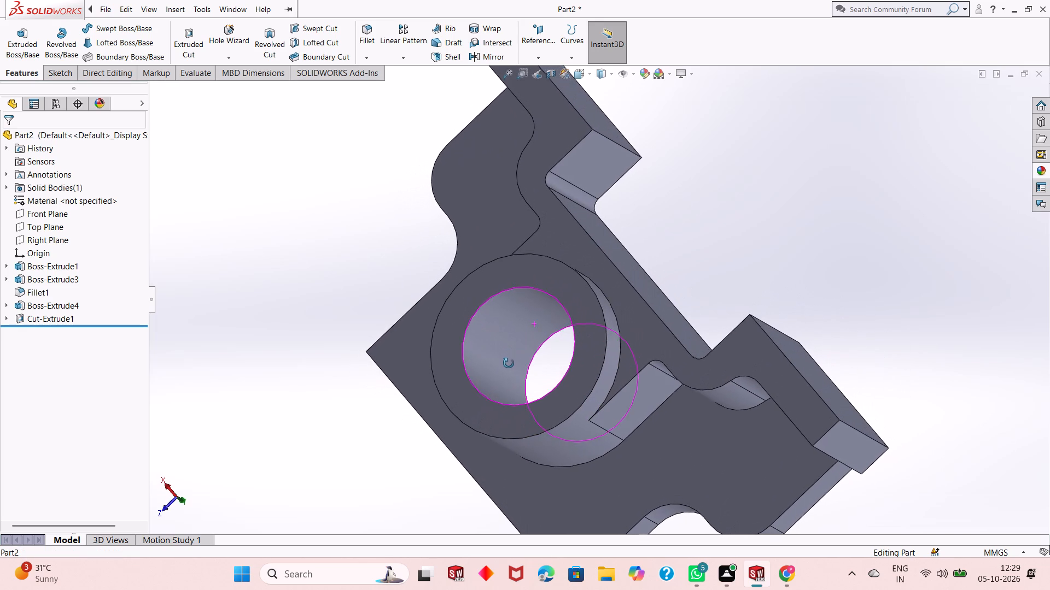
middle_click_drag(509, 363, 506, 363)
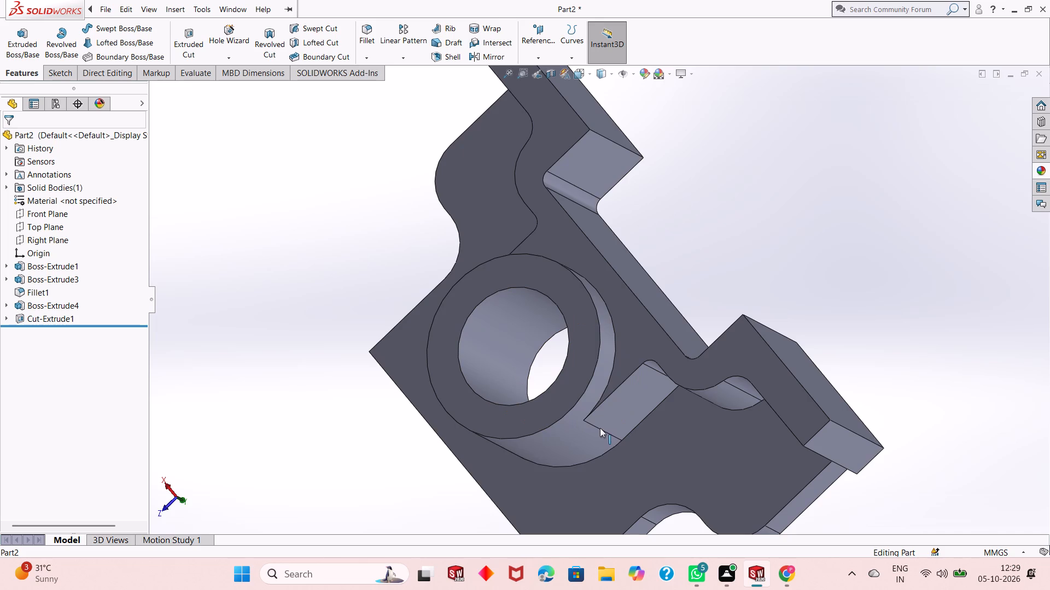
middle_click_drag(583, 437, 627, 320)
scroll(571, 381, "up", 3)
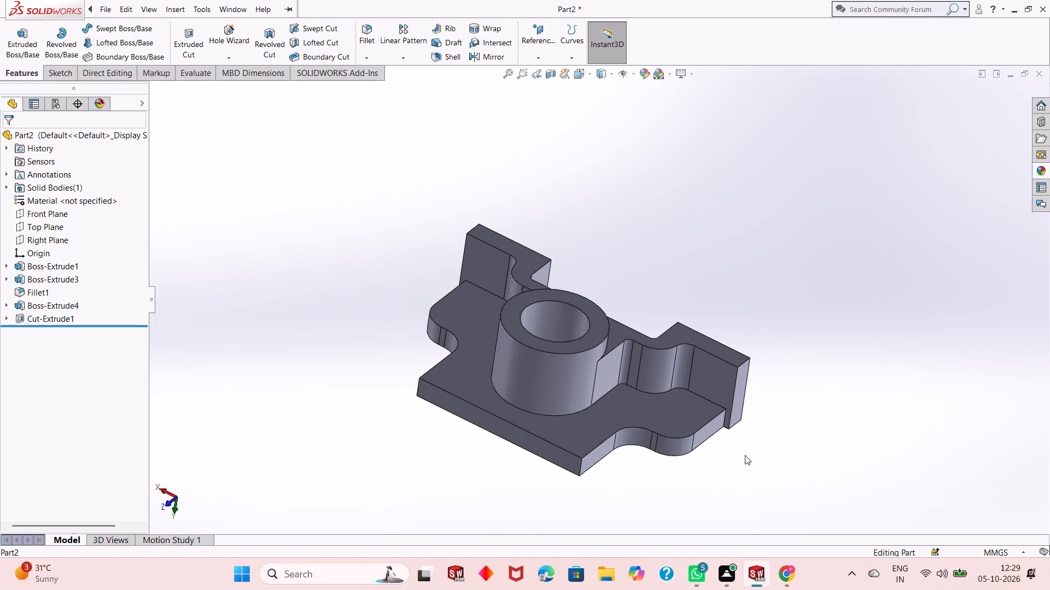
middle_click_drag(747, 455, 775, 266)
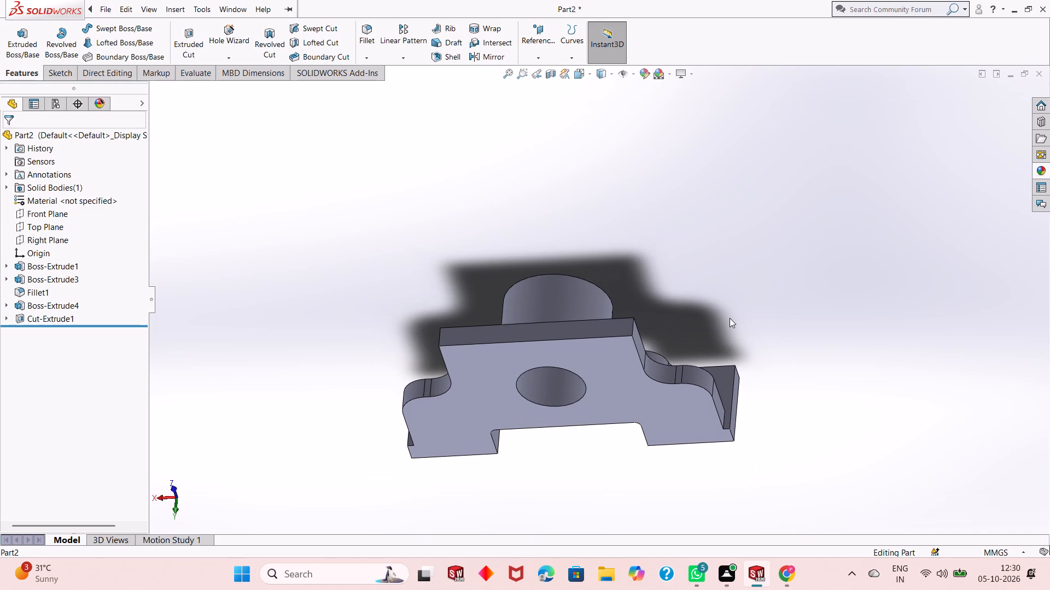
middle_click_drag(731, 334, 740, 335)
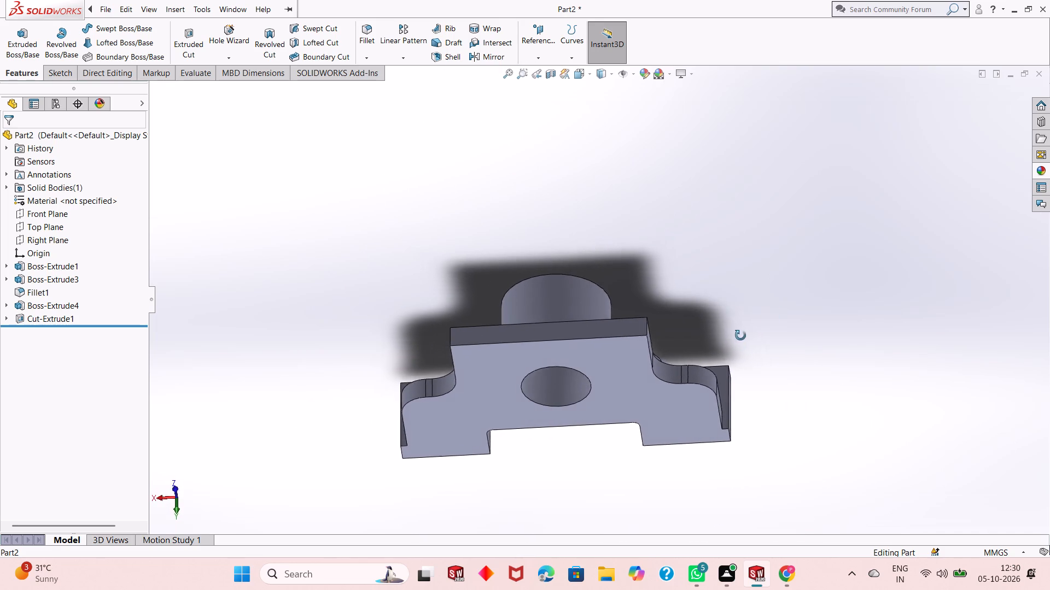
middle_click_drag(740, 335, 740, 481)
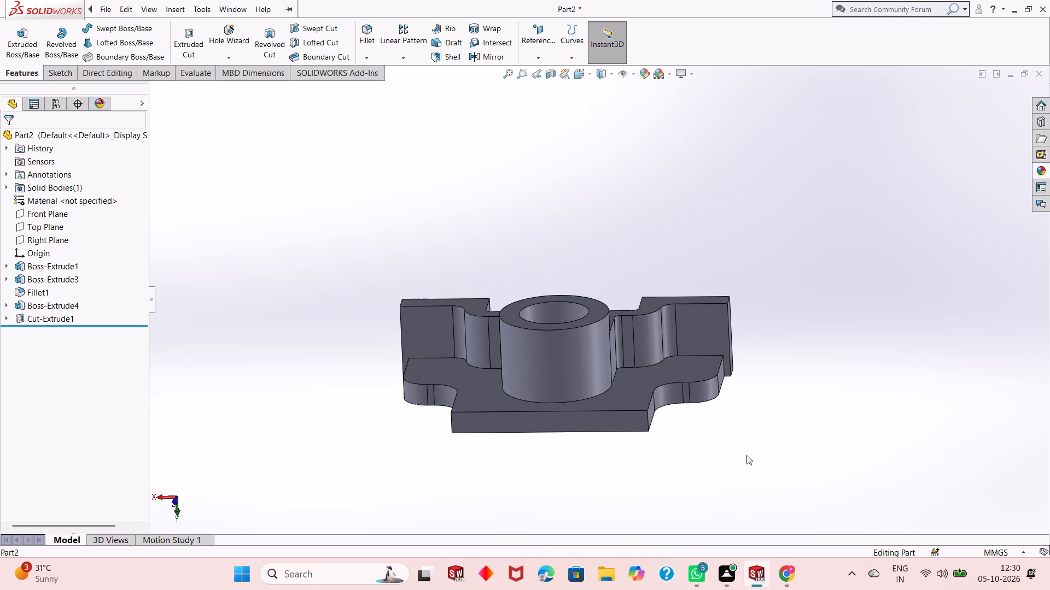
Fillet the short vertical corner edges at both ends of the stepped base plate, beside the flange blocks, with a 3 mm radius.
scroll(736, 341, "down", 3)
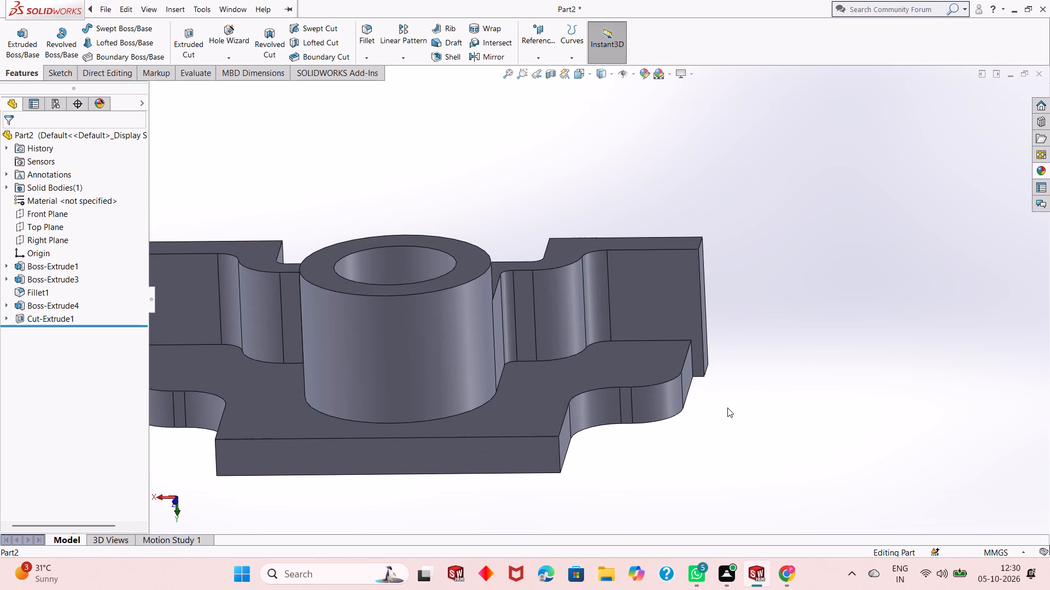
middle_click_drag(722, 333, 726, 370)
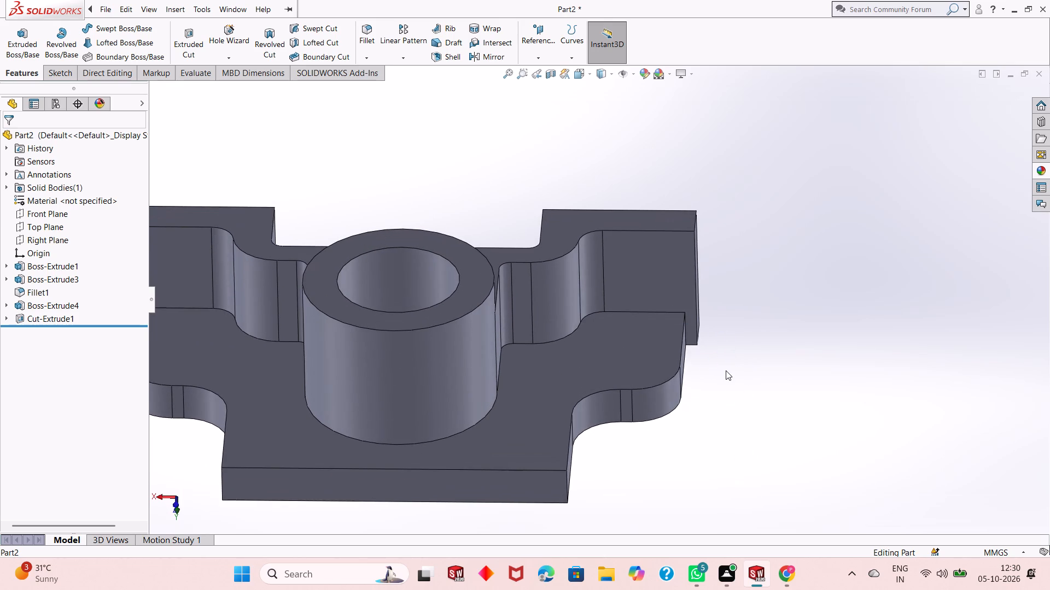
scroll(639, 289, "down", 3)
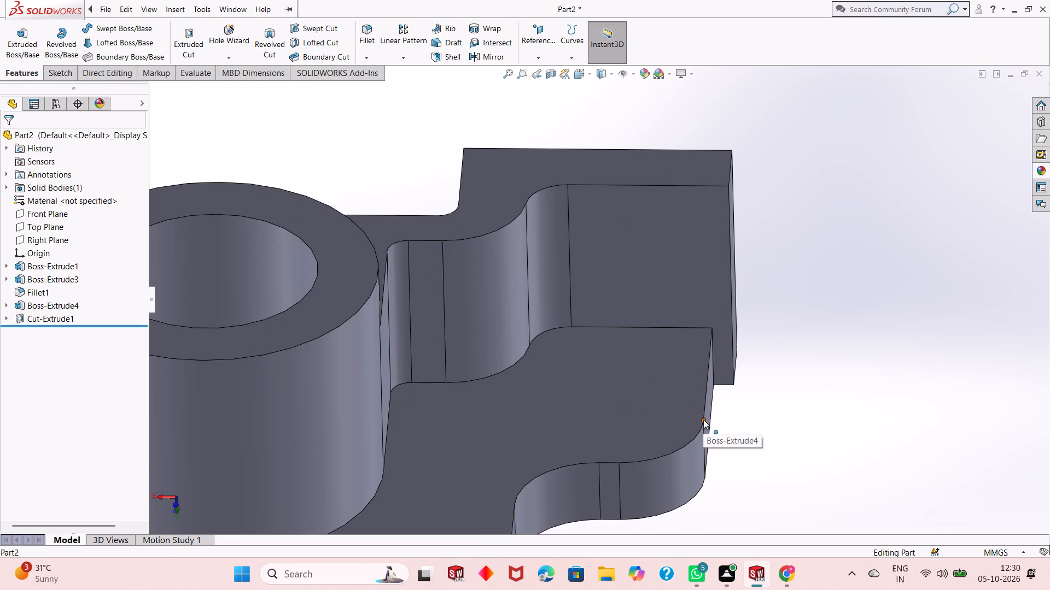
middle_click_drag(775, 423, 732, 413)
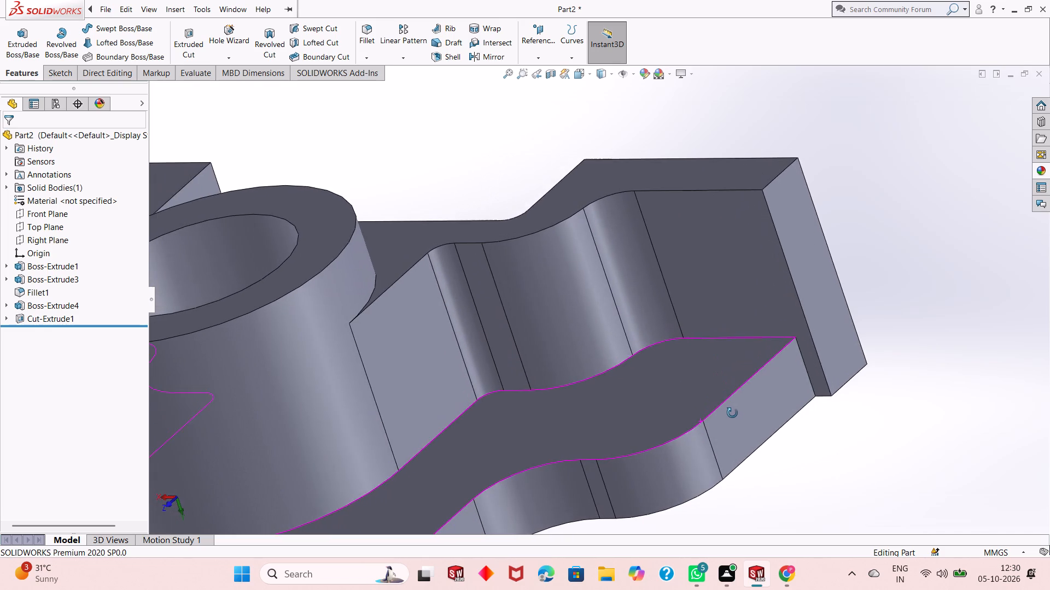
middle_click_drag(732, 413, 740, 310)
scroll(754, 379, "up", 2)
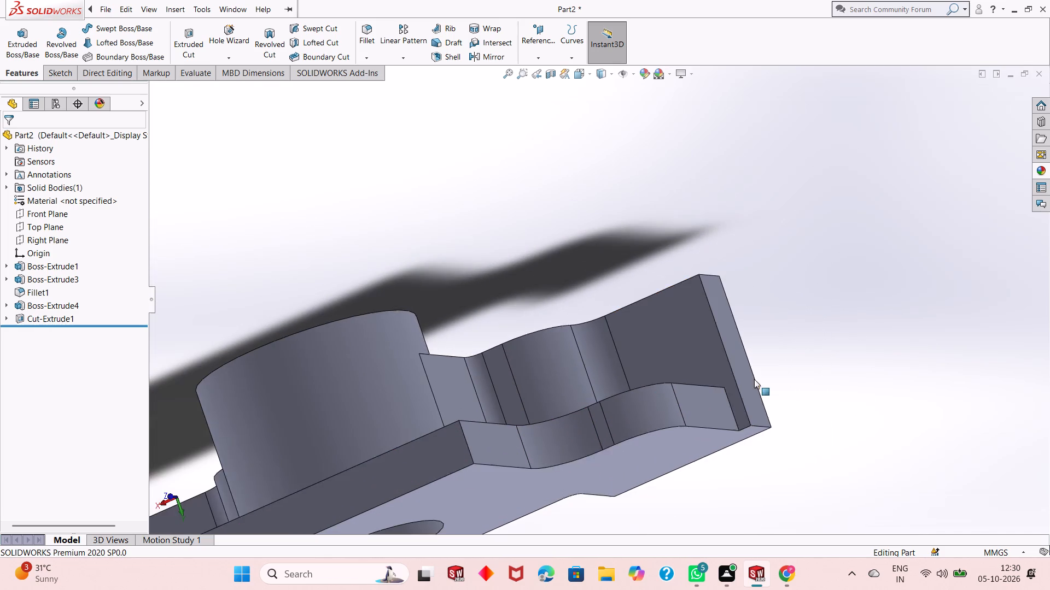
scroll(754, 379, "up", 1)
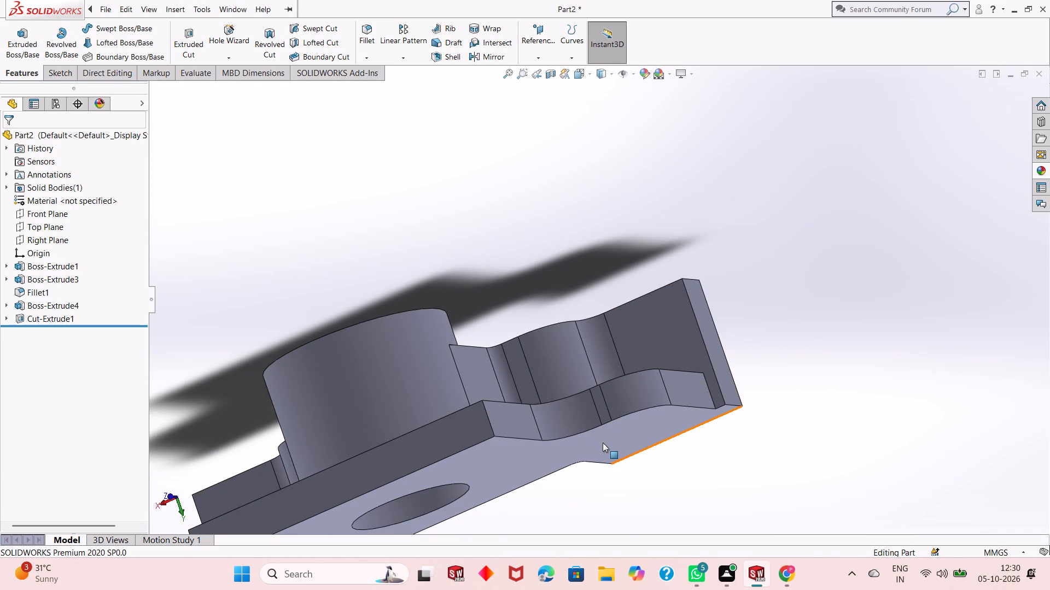
middle_click_drag(603, 442, 599, 512)
scroll(713, 368, "down", 5)
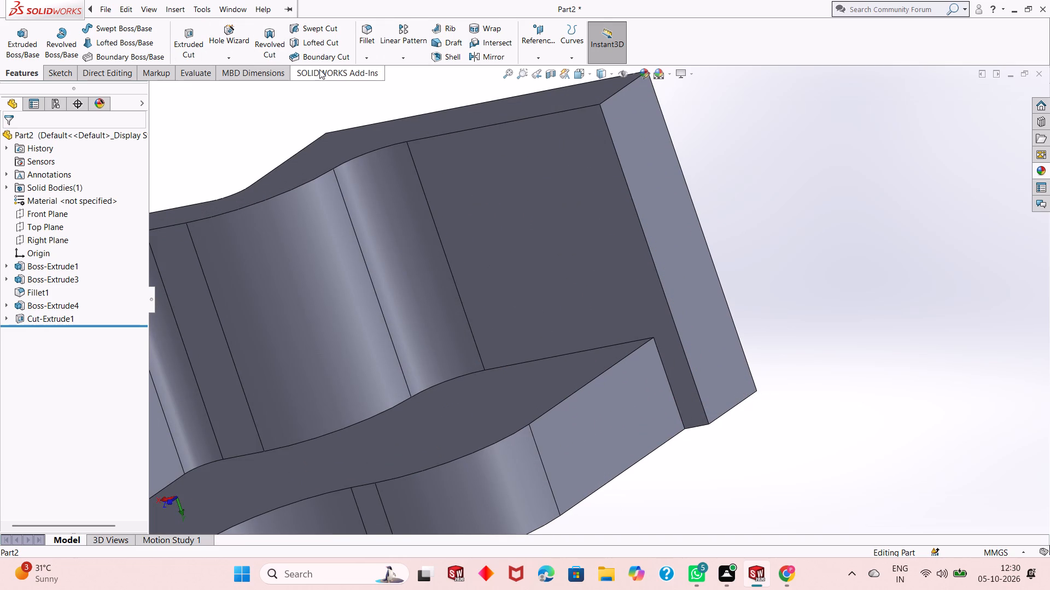
left_click(368, 36)
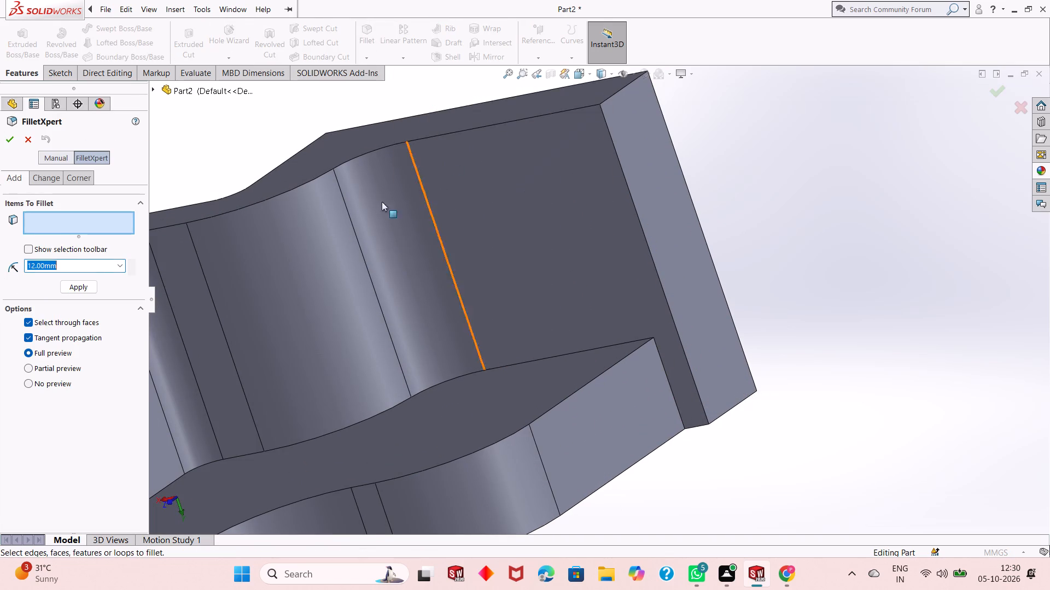
key("3")
key("Return")
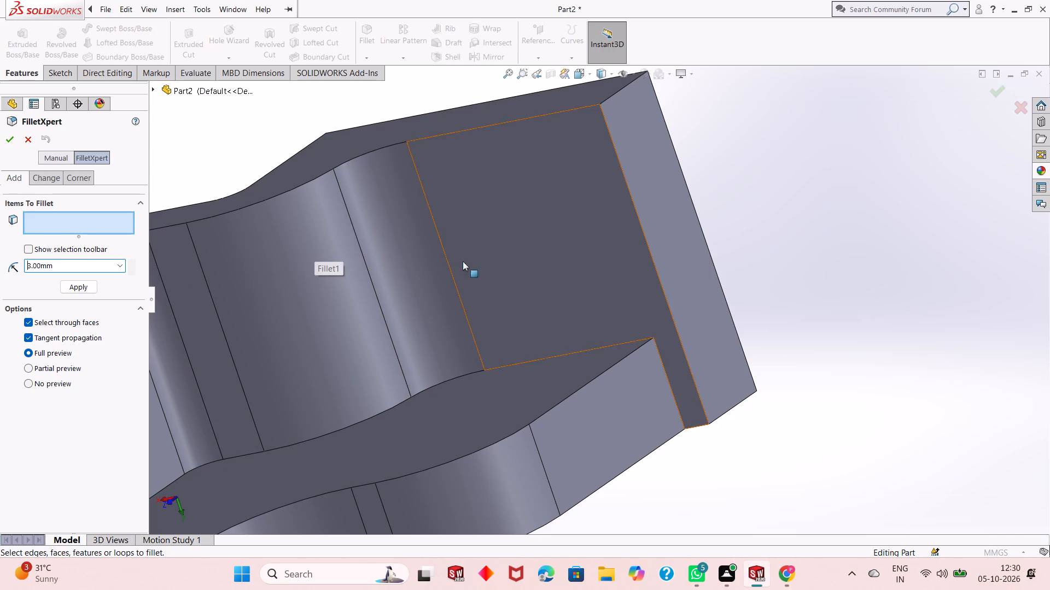
left_click(674, 399)
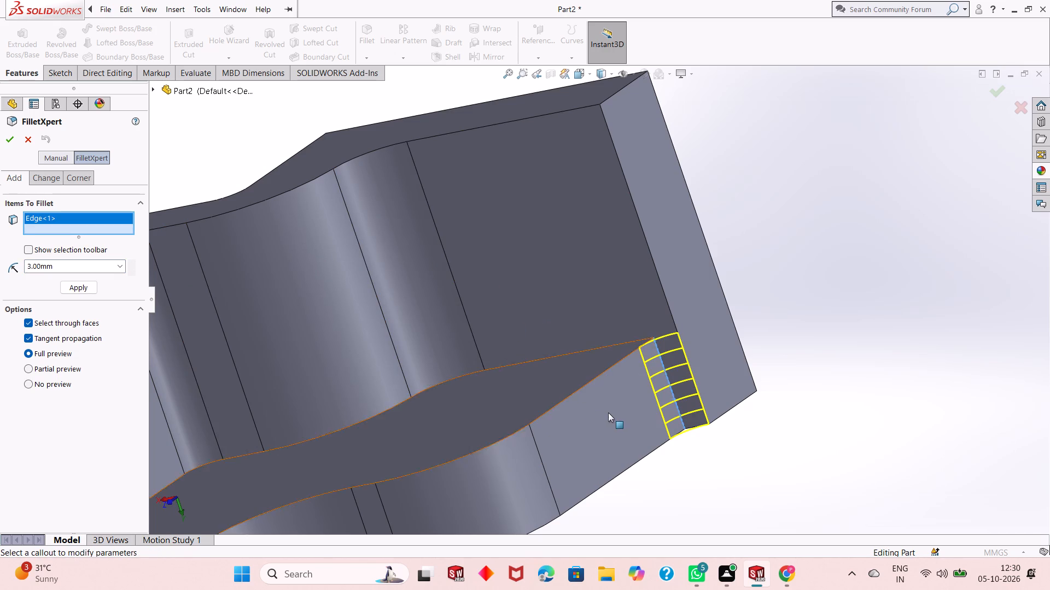
scroll(611, 413, "up", 8)
scroll(322, 355, "down", 3)
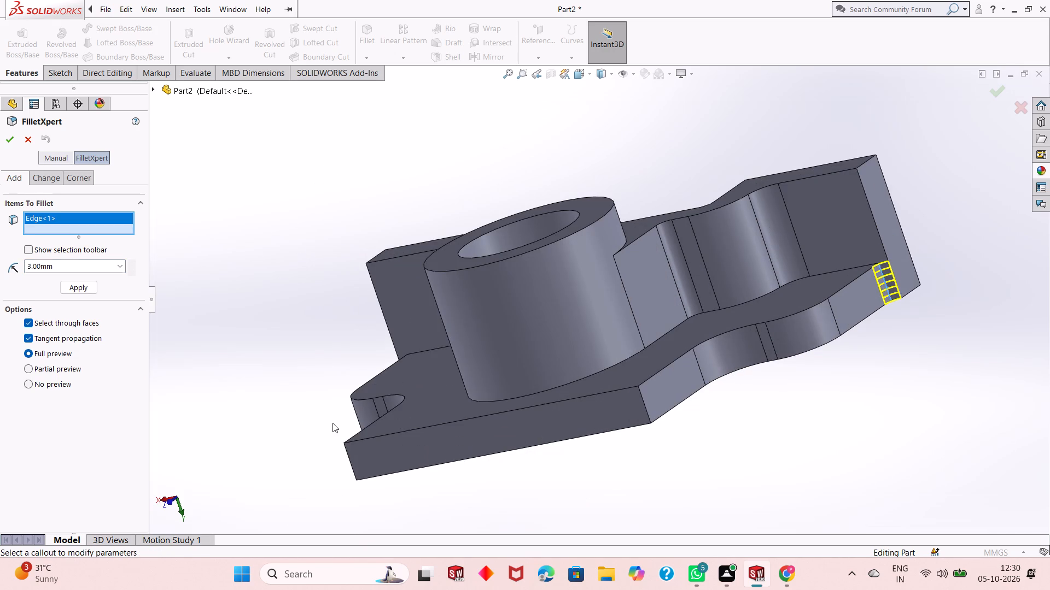
middle_click_drag(332, 423, 404, 390)
scroll(398, 407, "up", 2)
scroll(315, 371, "down", 4)
scroll(476, 349, "down", 5)
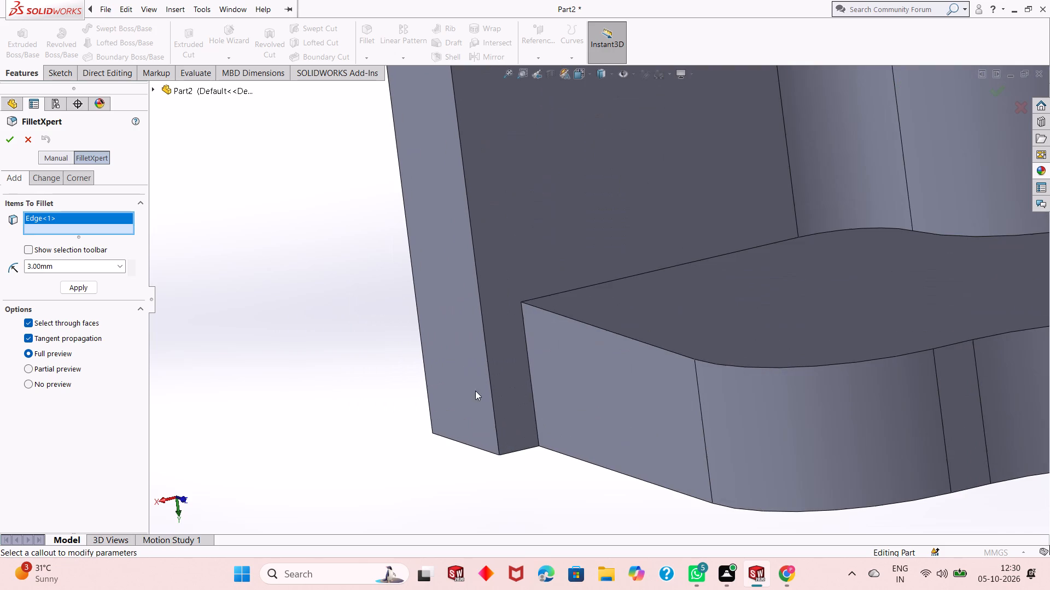
left_click(534, 399)
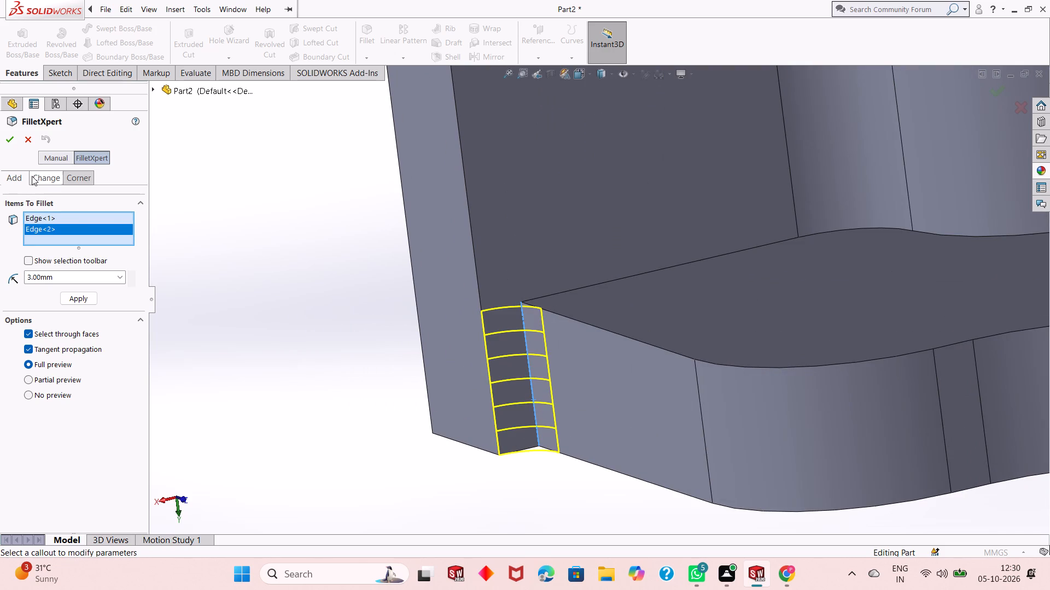
left_click(7, 140)
scroll(501, 450, "up", 8)
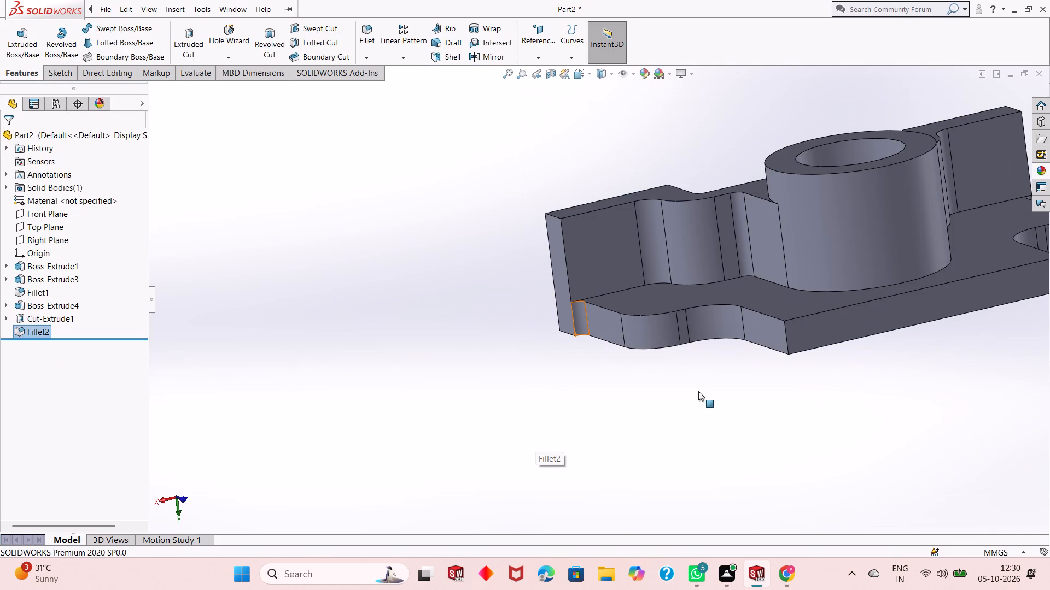
middle_click_drag(702, 387, 707, 364)
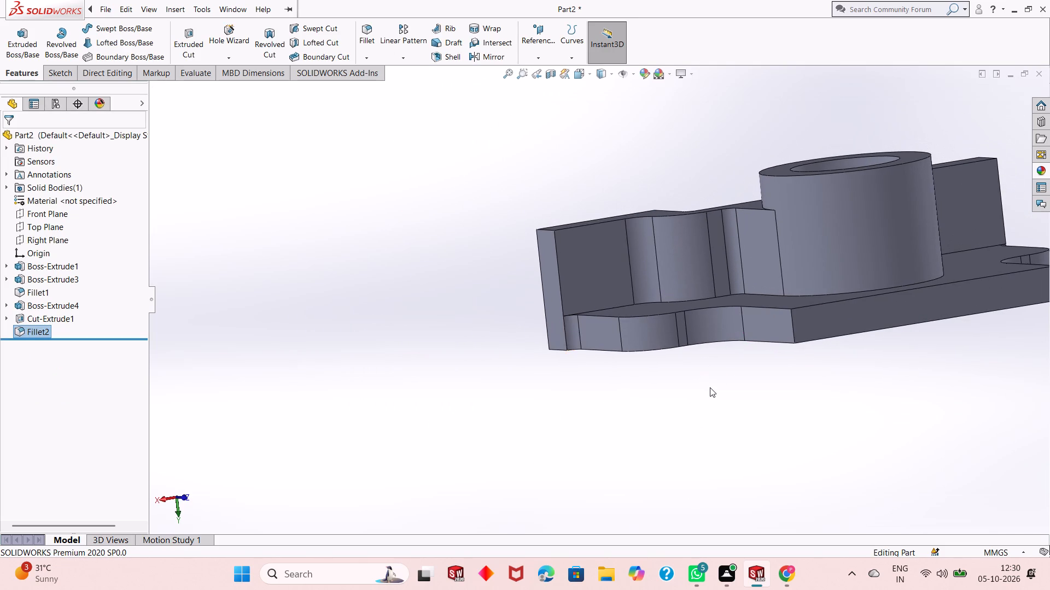
scroll(710, 387, "up", 1)
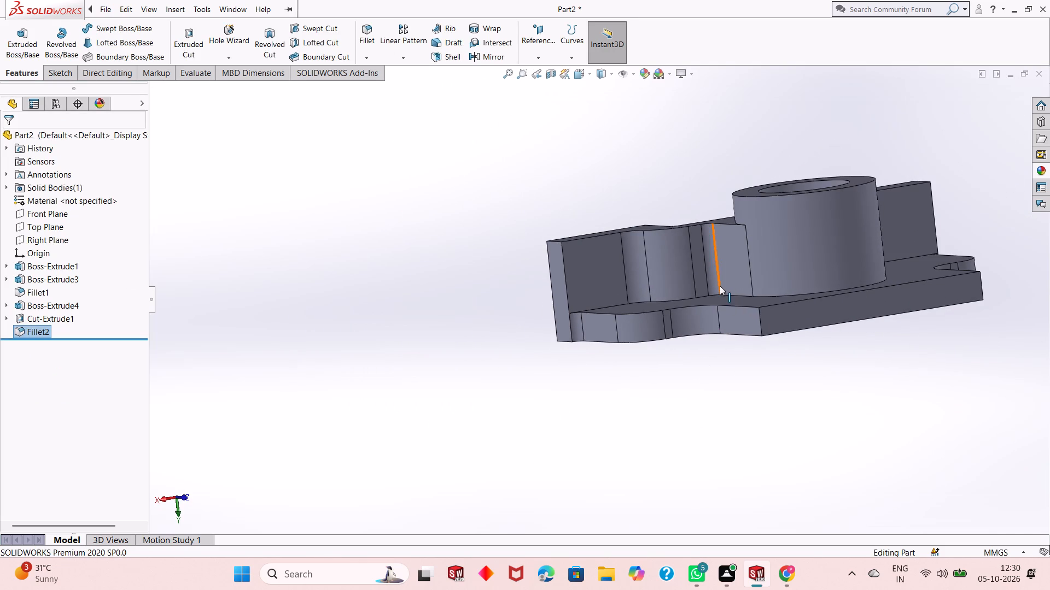
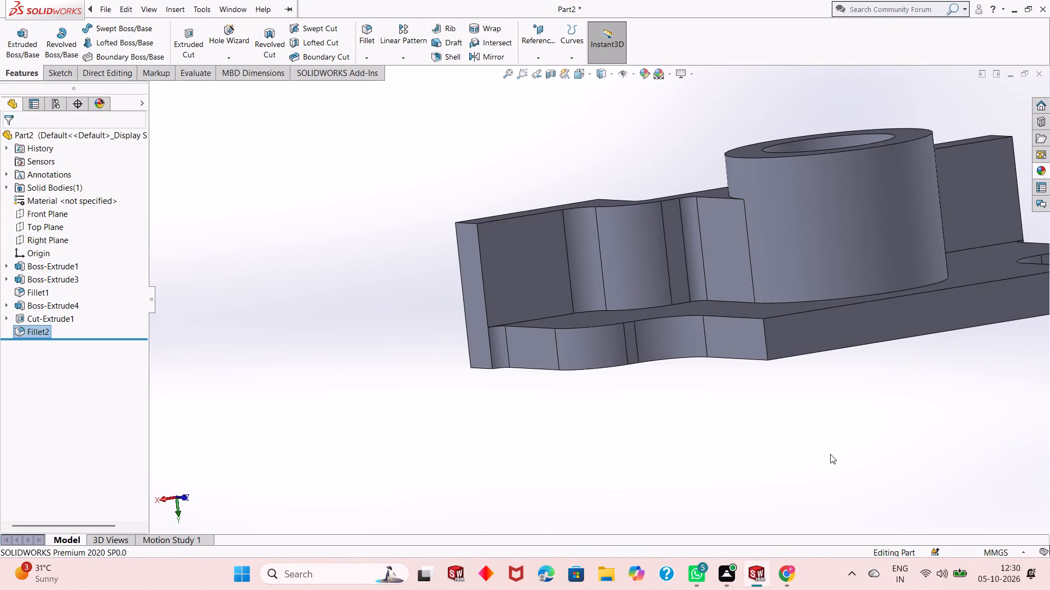
Examine the bracket from several sides, including its underside, the hollow cylindrical boss and the stepped base plate.
scroll(830, 433, "up", 1)
middle_click_drag(953, 377, 820, 351)
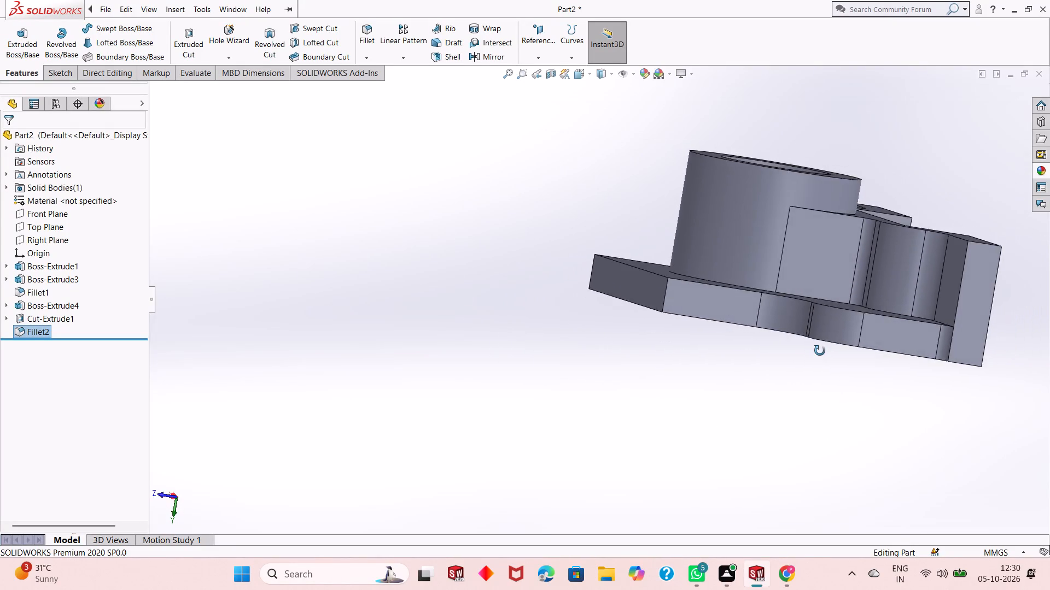
middle_click_drag(820, 351, 854, 385)
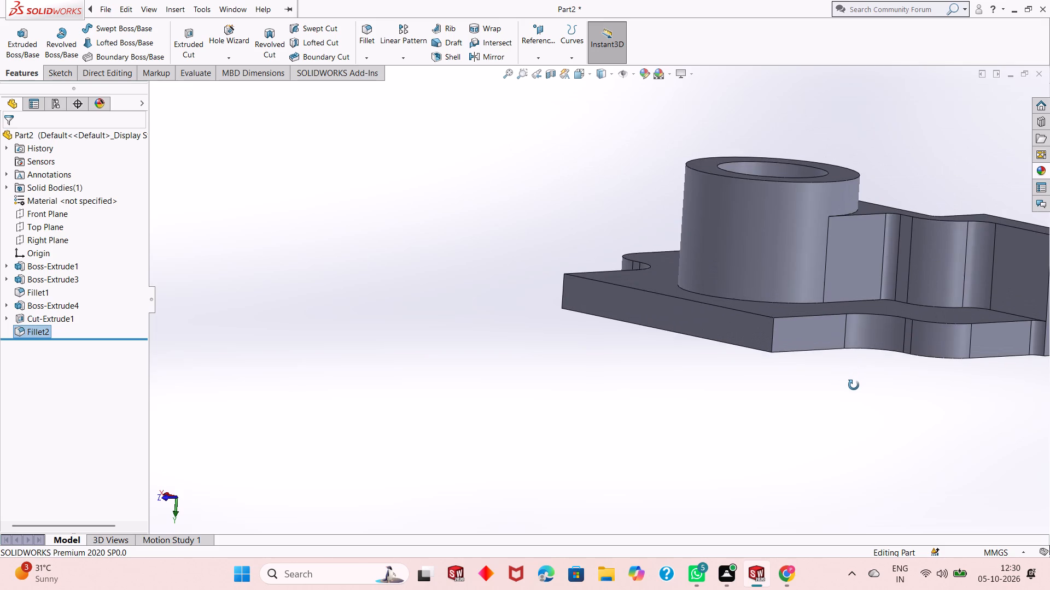
middle_click_drag(854, 385, 854, 389)
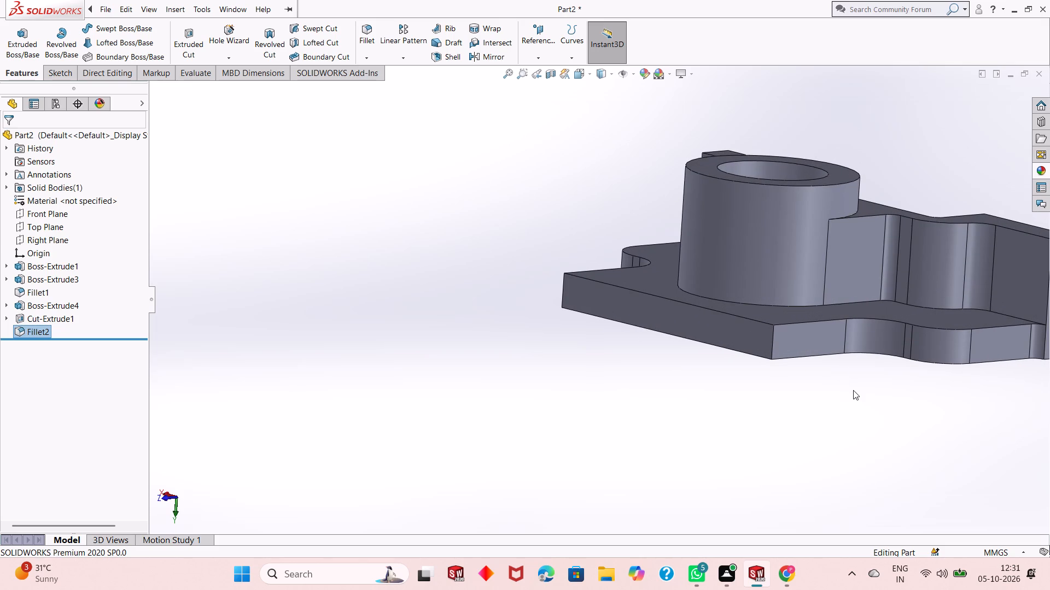
middle_click_drag(854, 400, 816, 320)
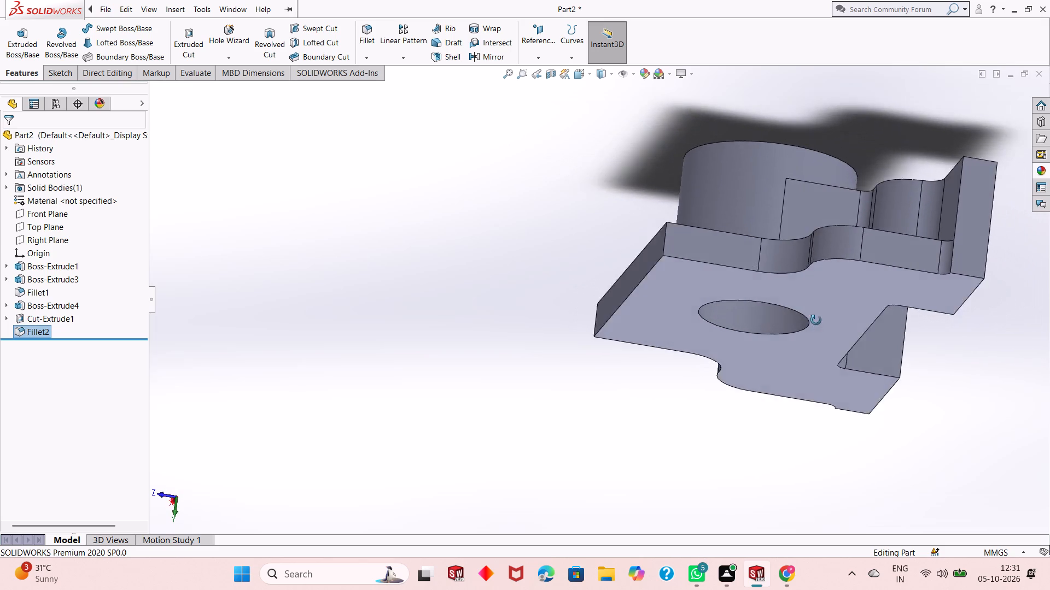
middle_click_drag(816, 320, 811, 200)
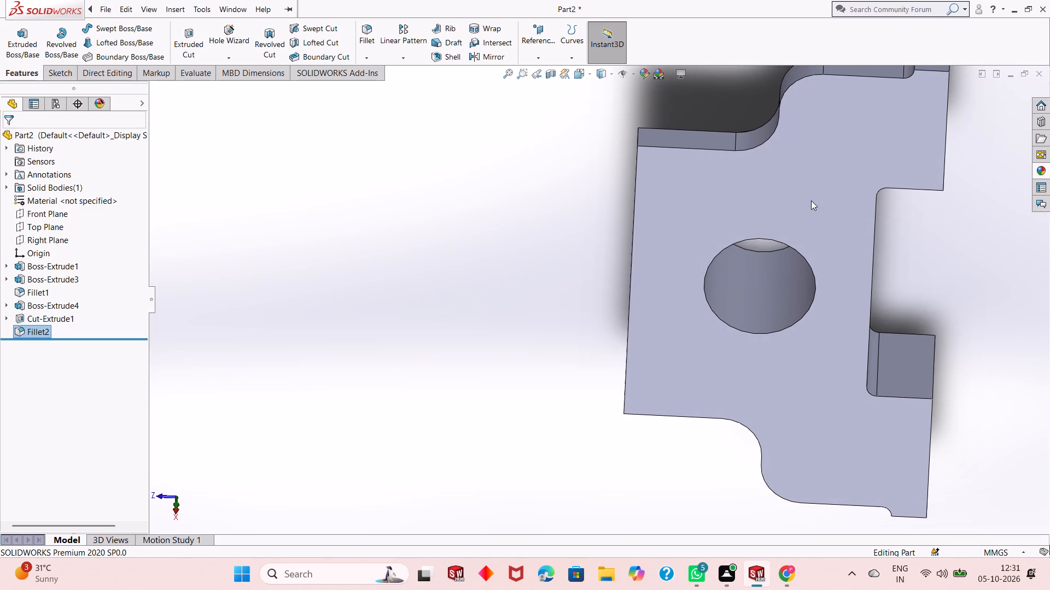
middle_click_drag(804, 191, 807, 269)
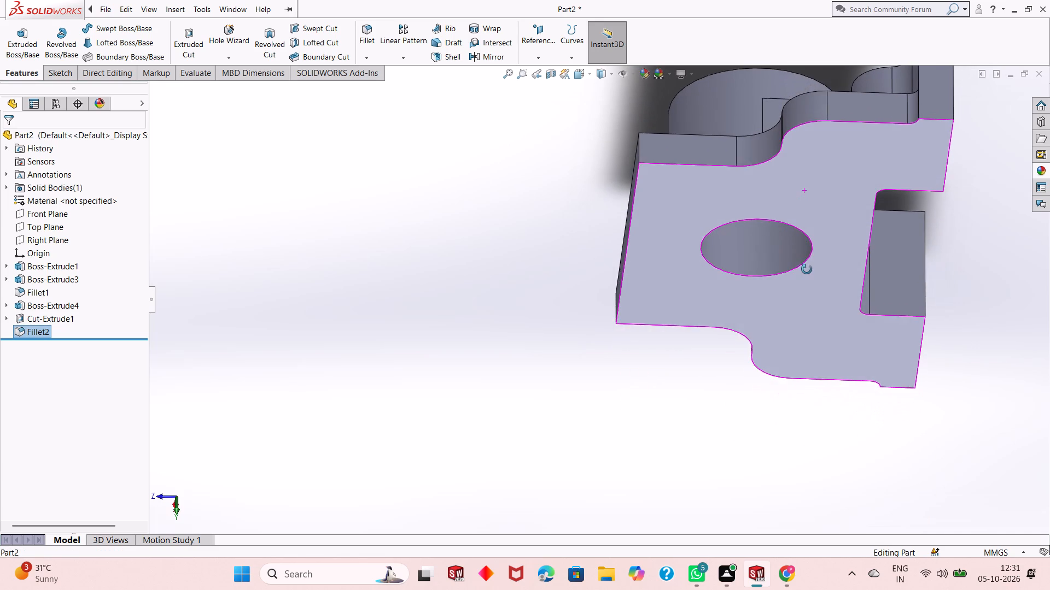
middle_click_drag(807, 269, 807, 272)
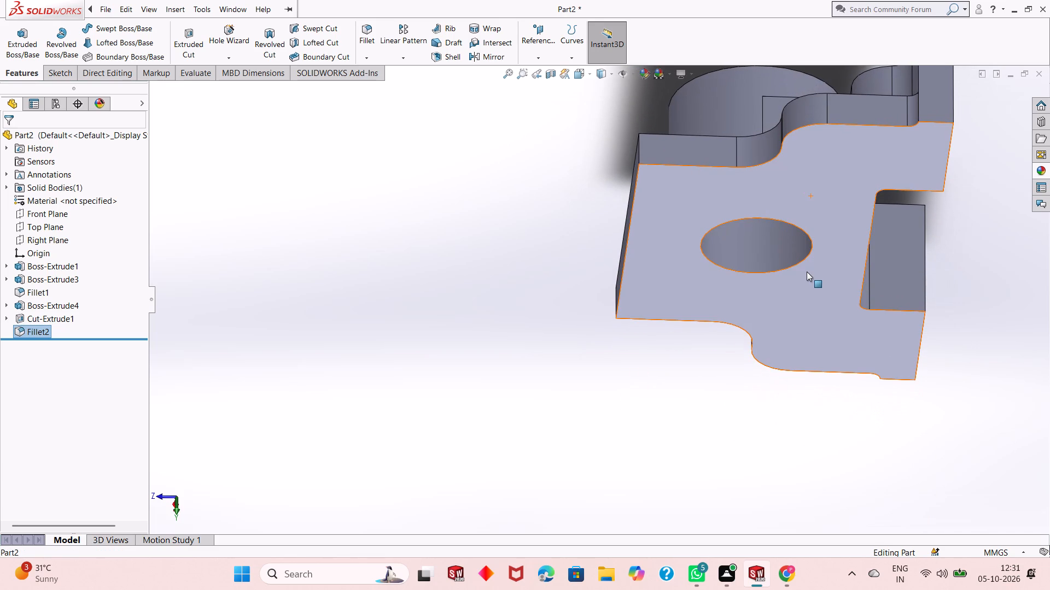
middle_click_drag(789, 195, 797, 300)
scroll(787, 276, "up", 2)
scroll(779, 120, "down", 2)
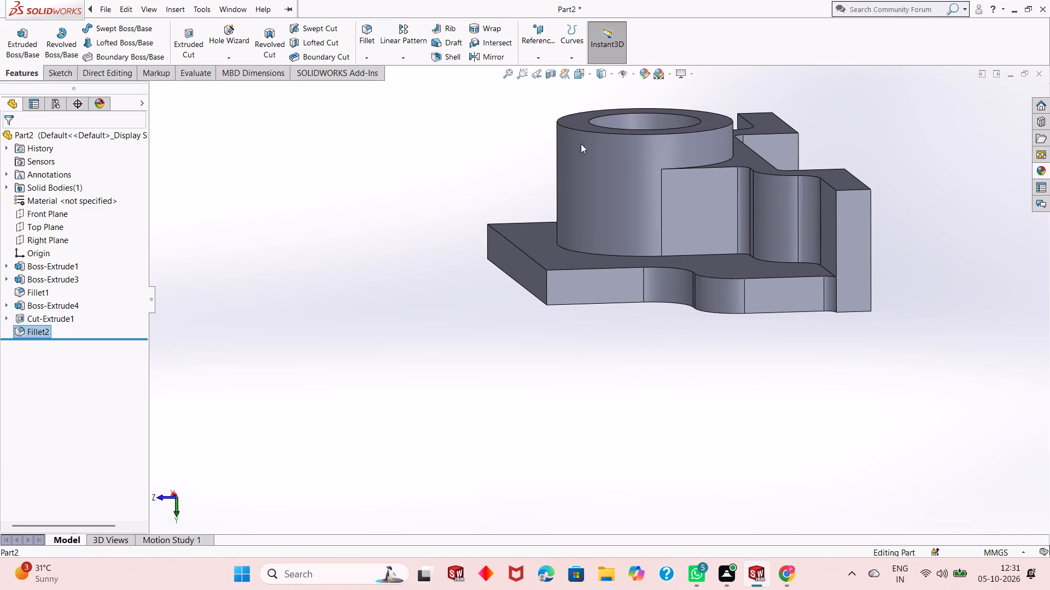
middle_click_drag(634, 206, 657, 263)
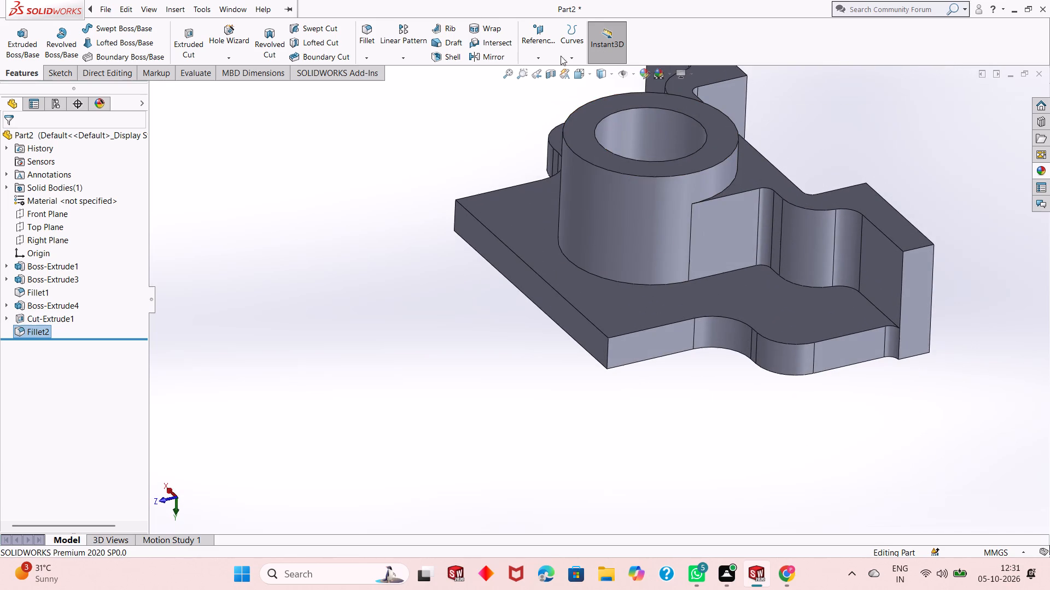
Set up a reference plane parallel to the Right Plane at an offset distance of 40 mm.
left_click(530, 61)
left_click(548, 62)
left_click(550, 58)
left_click(555, 68)
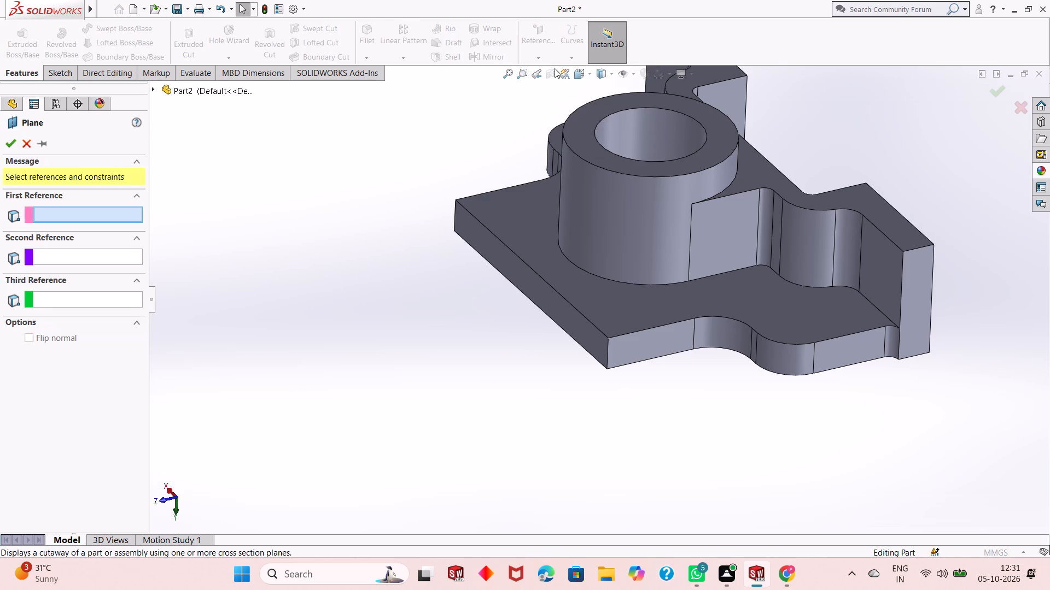
left_click(168, 85)
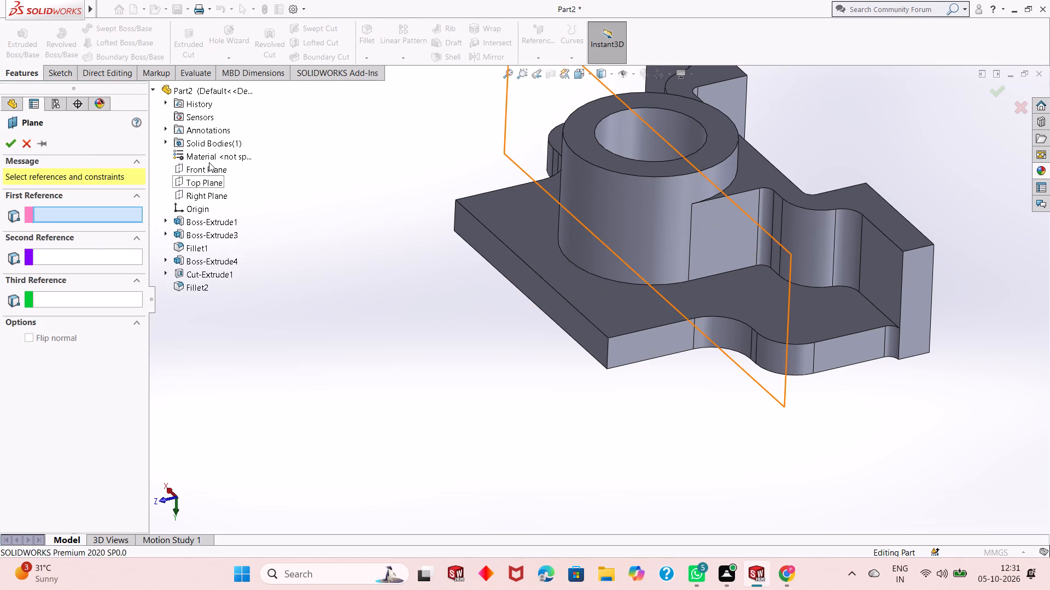
left_click(207, 193)
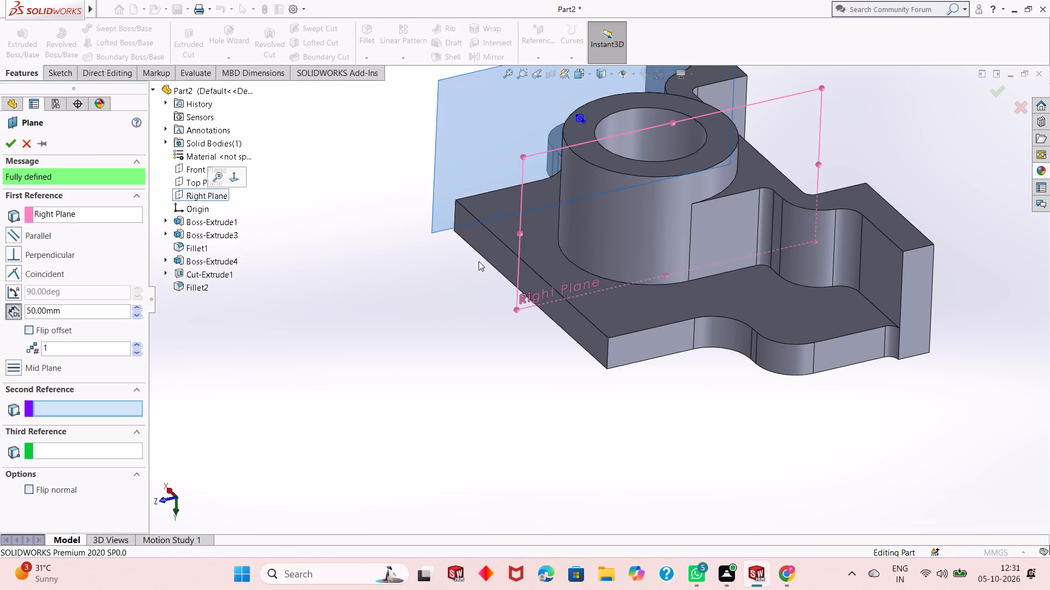
scroll(585, 279, "up", 1)
middle_click_drag(588, 275, 625, 251)
scroll(617, 267, "up", 1)
scroll(672, 175, "down", 2)
double_click(69, 308)
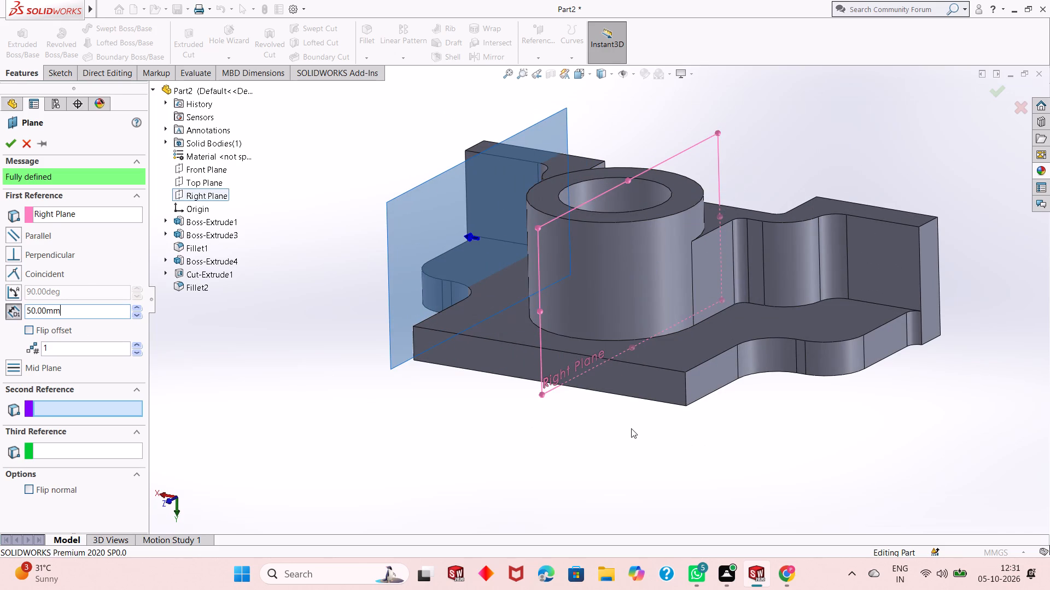
middle_click_drag(630, 428, 664, 420)
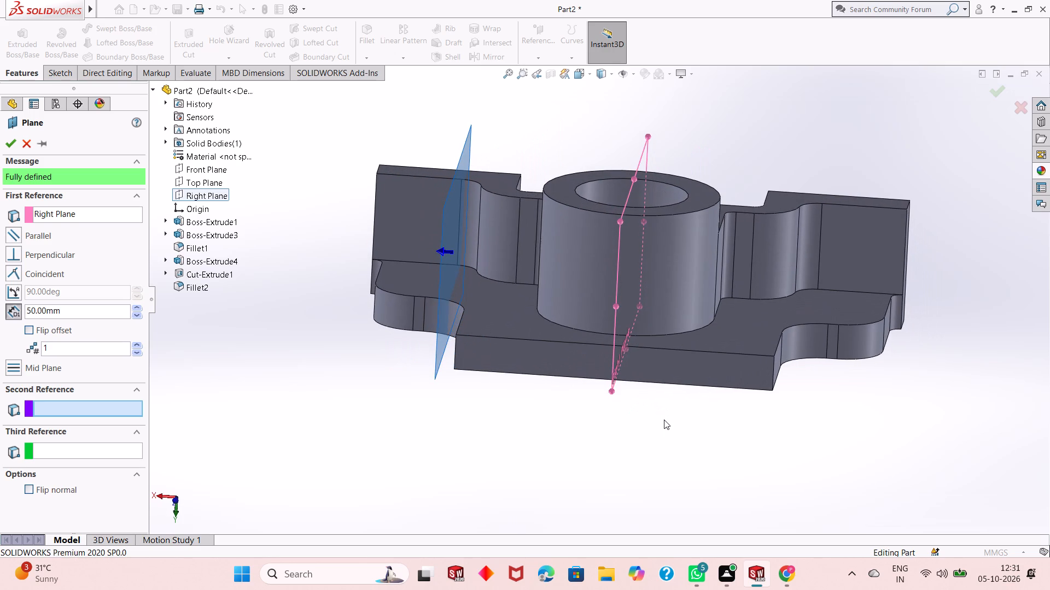
double_click(69, 305)
type("40")
key("Return")
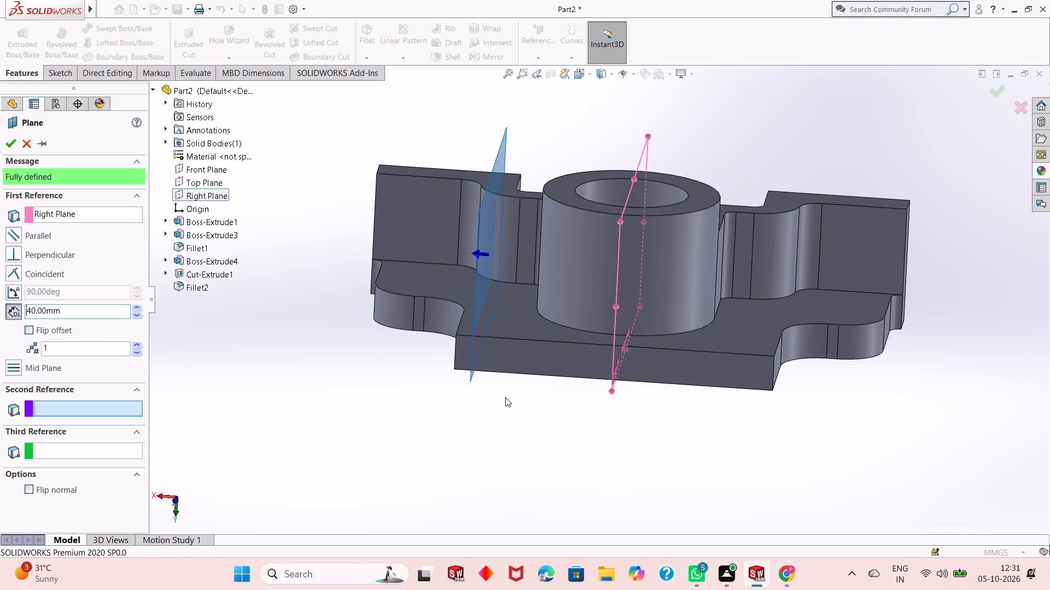
middle_click_drag(546, 423, 561, 422)
scroll(541, 347, "down", 3)
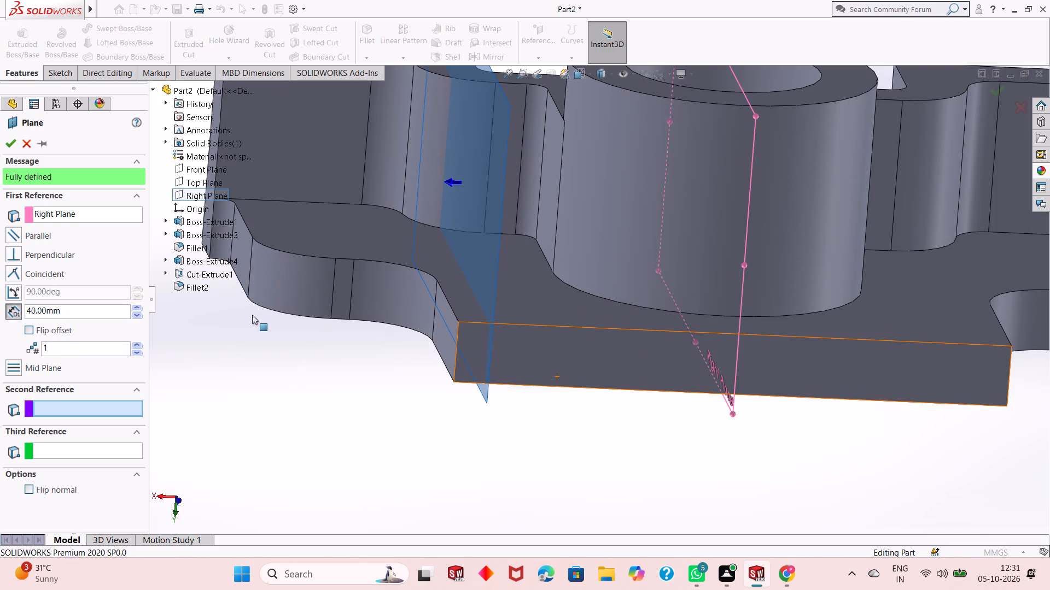
Set the reference plane's offset from the Right Plane to 45 mm.
double_click(71, 310)
key("1")
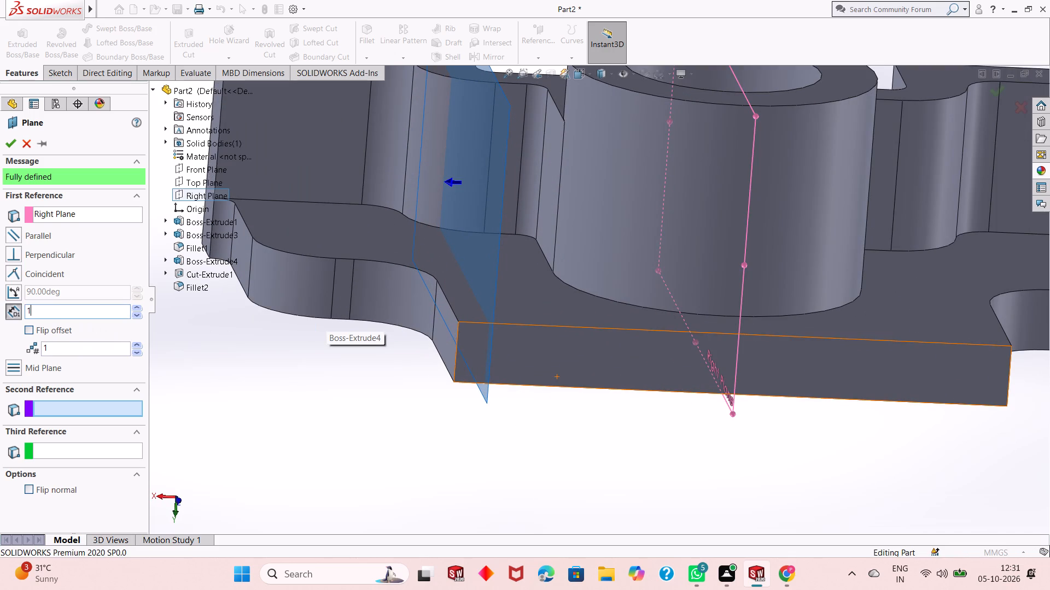
key("BackSpace")
type("45")
key("Return")
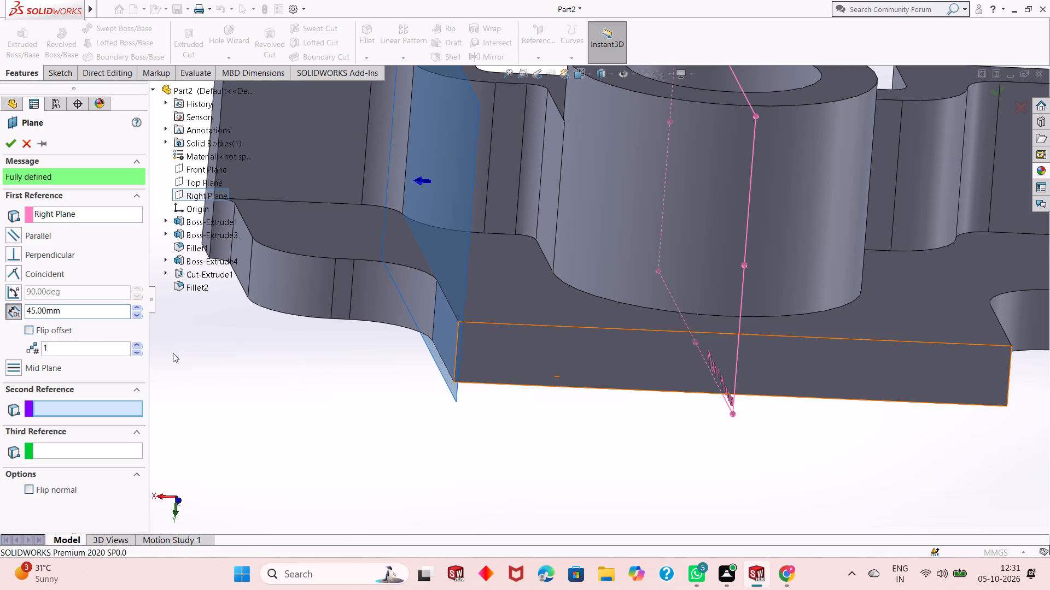
Examine how the previewed offset plane lines up with the corner and side face of the base plate's projecting section.
middle_click_drag(584, 430, 552, 450)
scroll(505, 338, "down", 2)
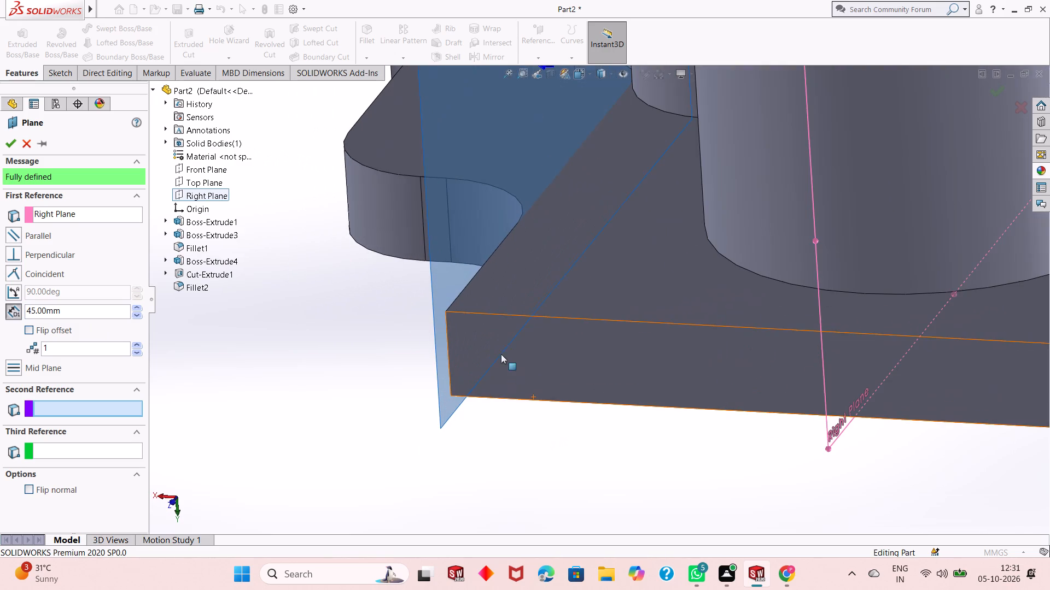
middle_click_drag(524, 424, 535, 386)
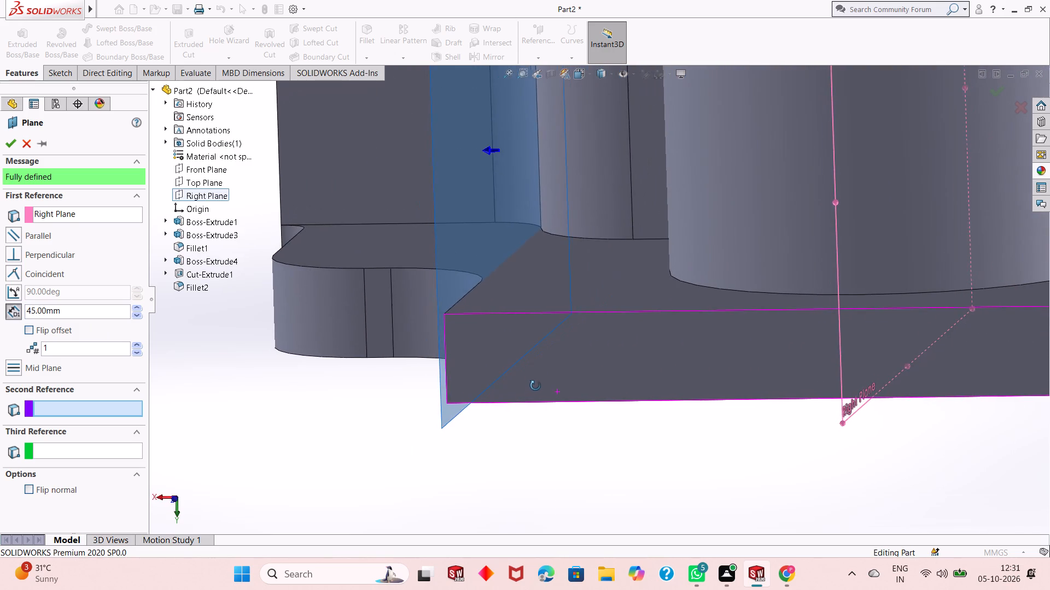
middle_click_drag(535, 386, 538, 386)
middle_click_drag(532, 415, 533, 415)
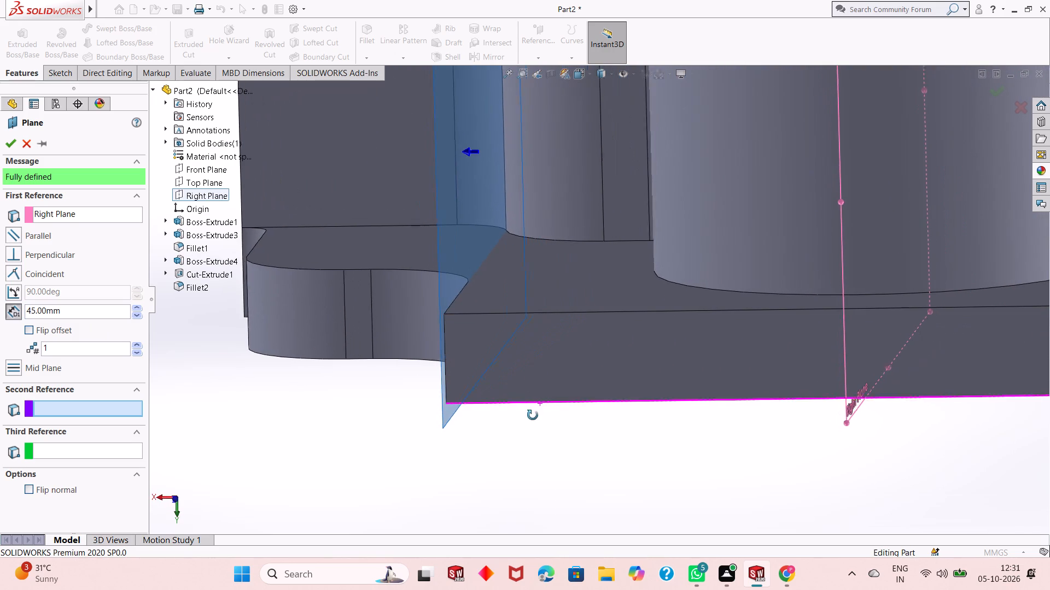
middle_click_drag(533, 415, 534, 451)
scroll(446, 304, "down", 2)
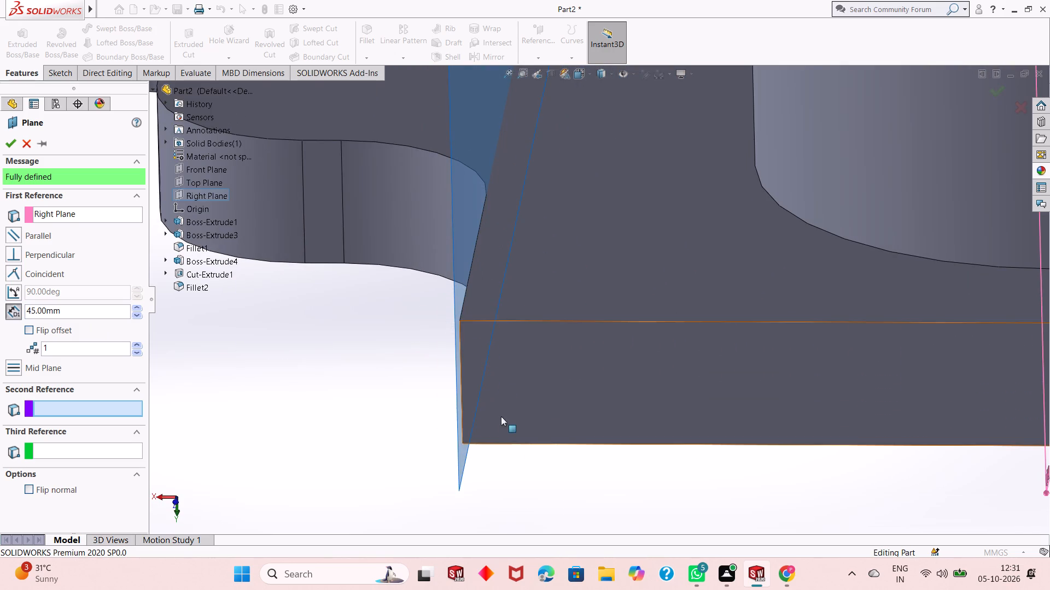
scroll(492, 377, "down", 1)
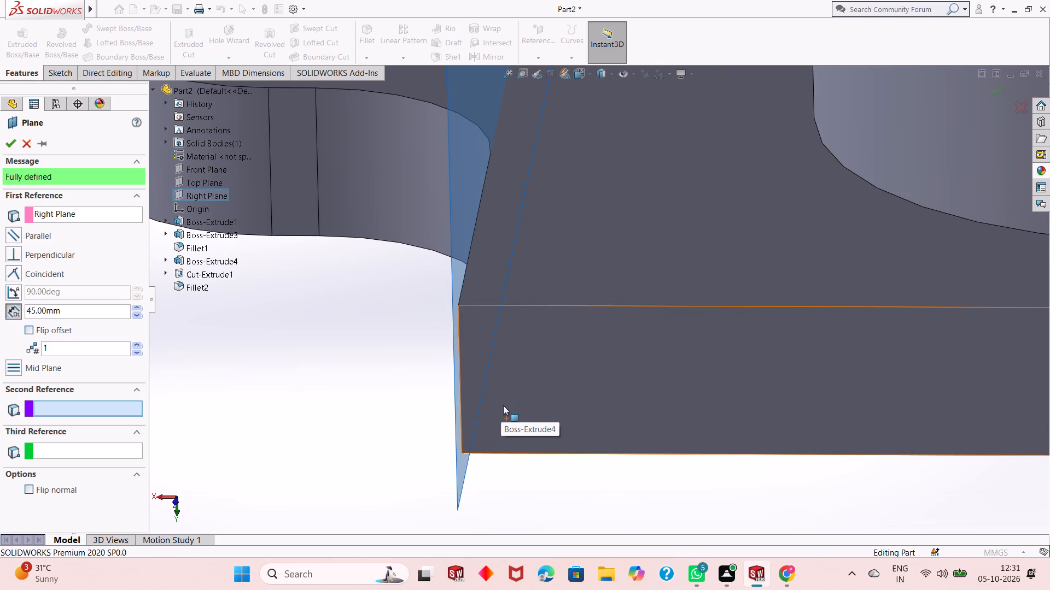
middle_click_drag(554, 500, 536, 467)
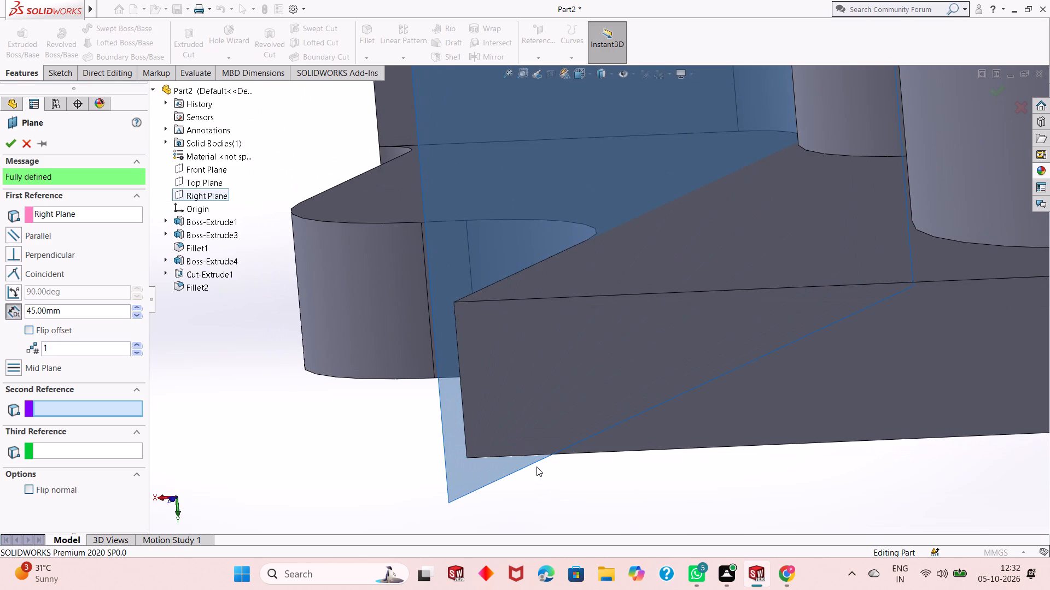
middle_click_drag(536, 467, 541, 480)
scroll(541, 480, "up", 1)
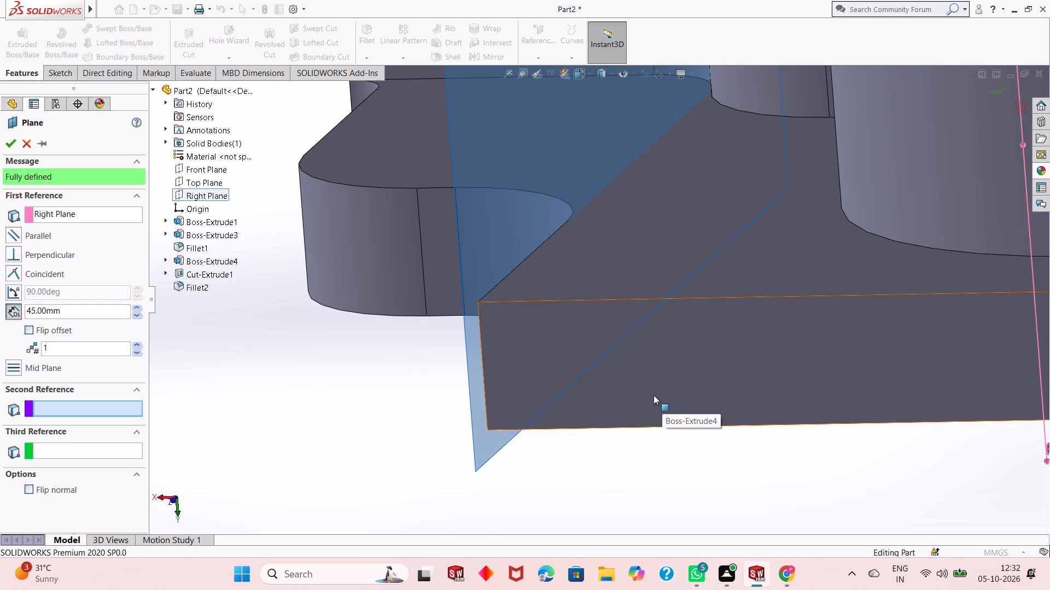
scroll(637, 388, "down", 2)
scroll(604, 465, "up", 2)
scroll(629, 235, "down", 2)
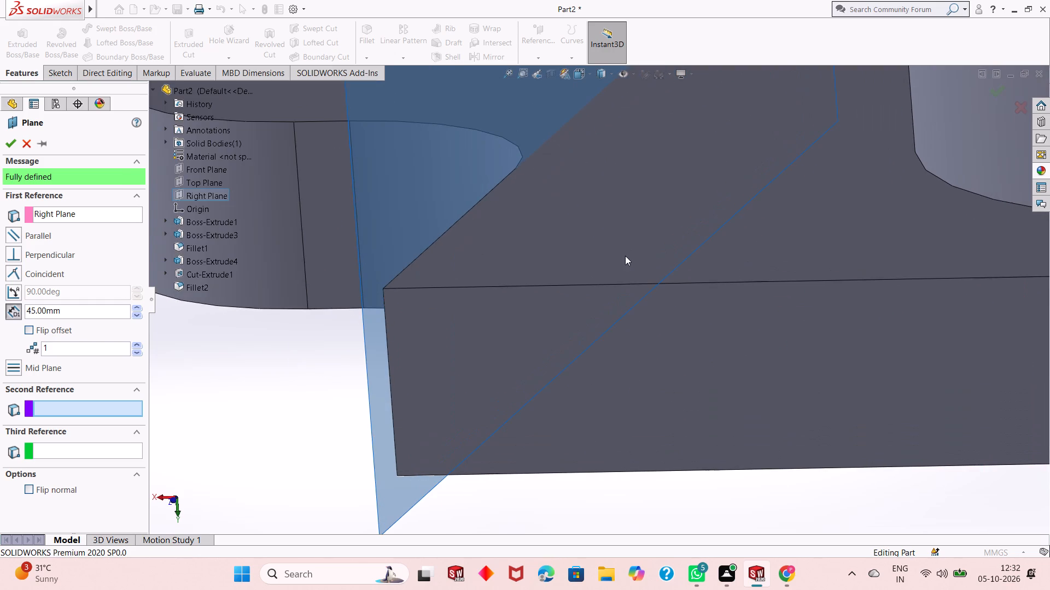
scroll(581, 435, "up", 2)
middle_click_drag(609, 453, 610, 453)
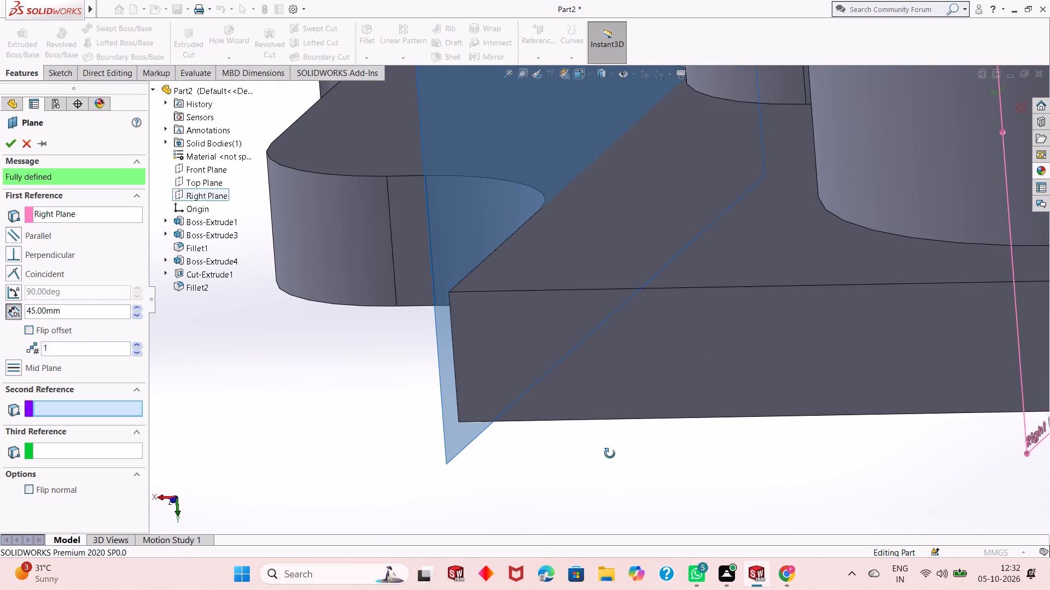
middle_click_drag(610, 453, 608, 419)
scroll(585, 386, "down", 1)
scroll(586, 451, "up", 1)
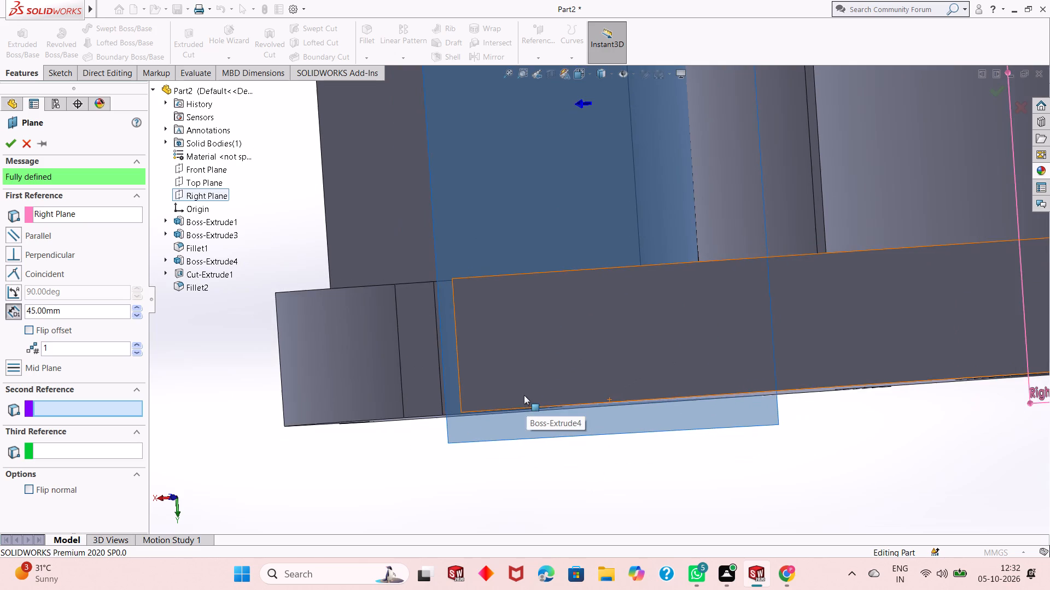
middle_click_drag(524, 395, 577, 427)
scroll(581, 433, "up", 1)
scroll(482, 262, "down", 2)
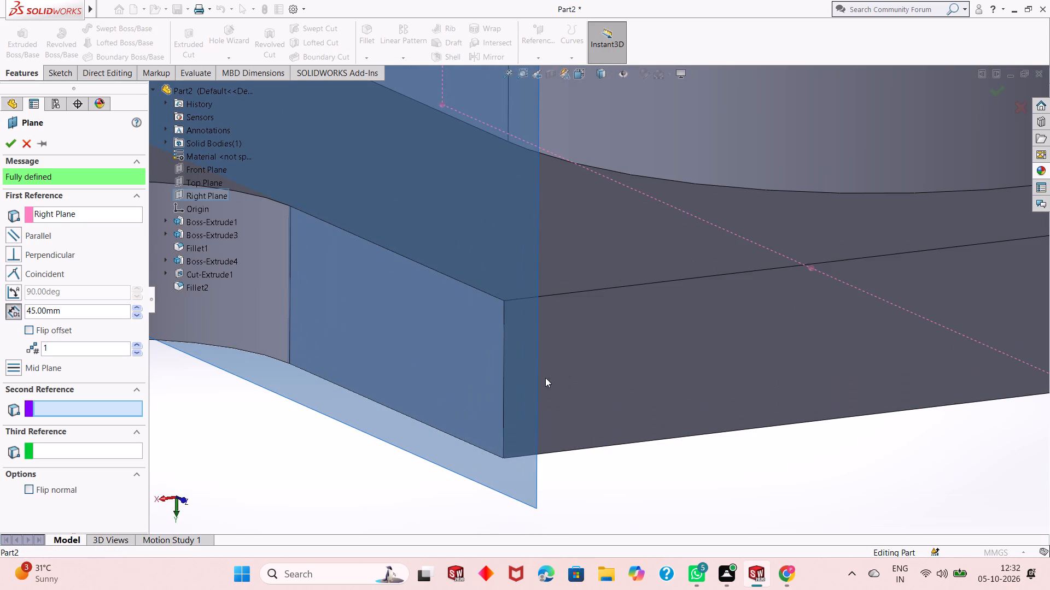
middle_click_drag(667, 477, 625, 485)
scroll(571, 456, "up", 1)
middle_click_drag(568, 398, 556, 377)
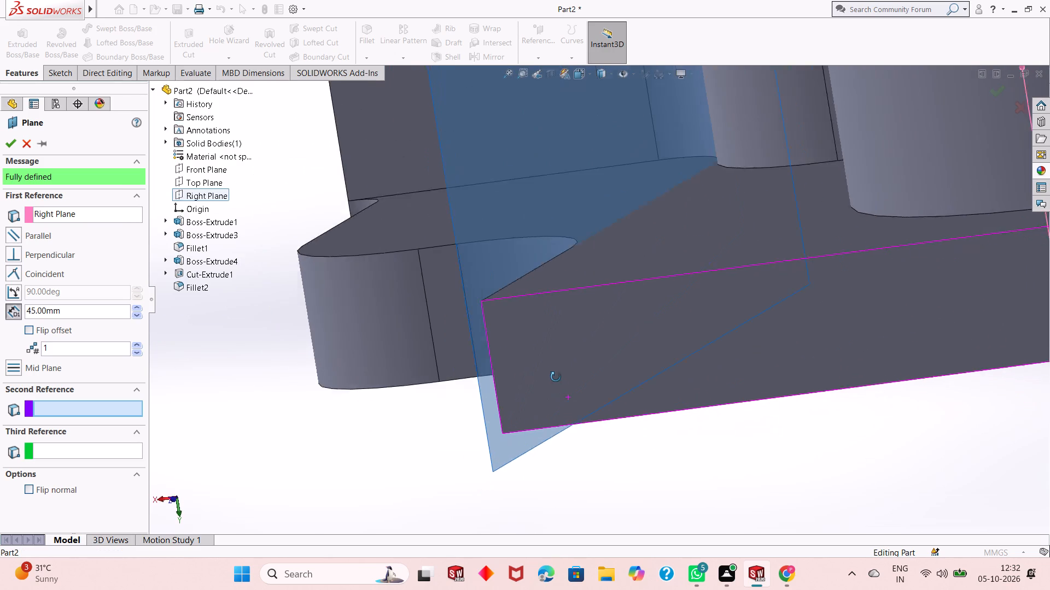
middle_click_drag(556, 377, 553, 373)
scroll(531, 343, "down", 2)
scroll(593, 447, "up", 1)
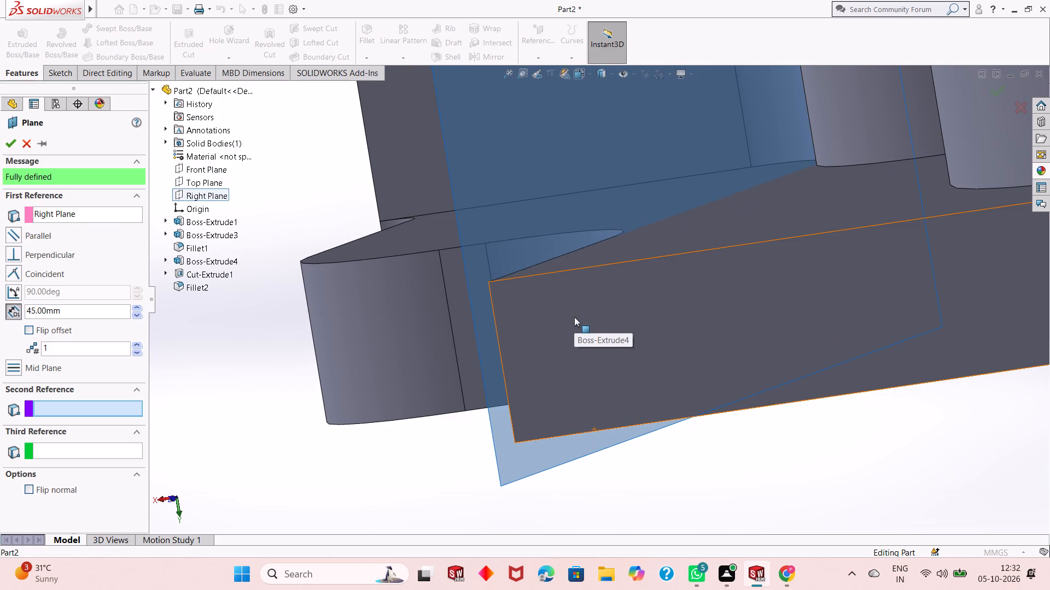
scroll(564, 322, "up", 1)
scroll(703, 196, "down", 2)
scroll(608, 359, "up", 7)
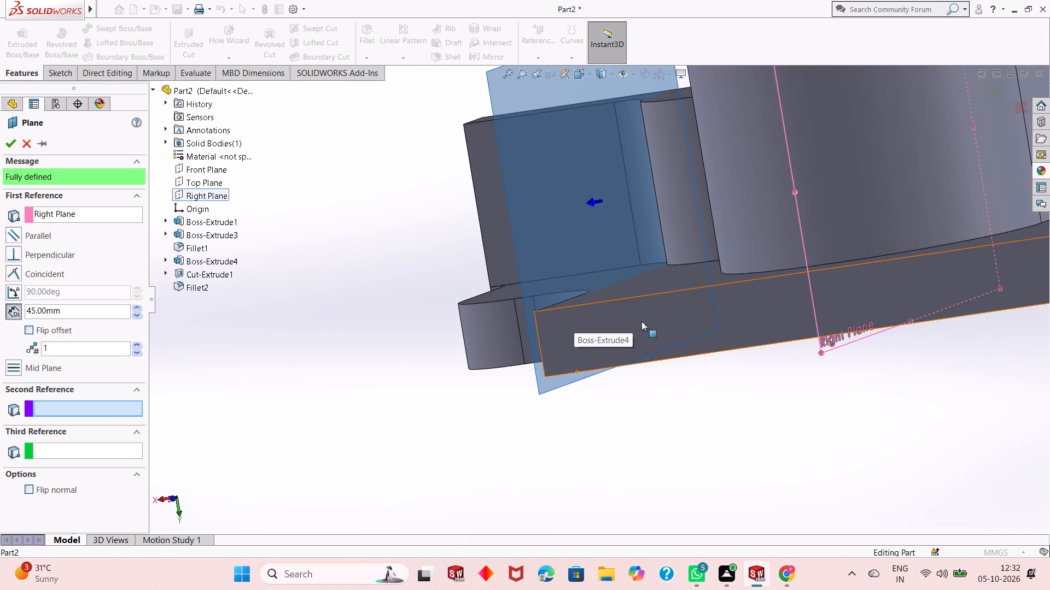
middle_click_drag(646, 300, 671, 324)
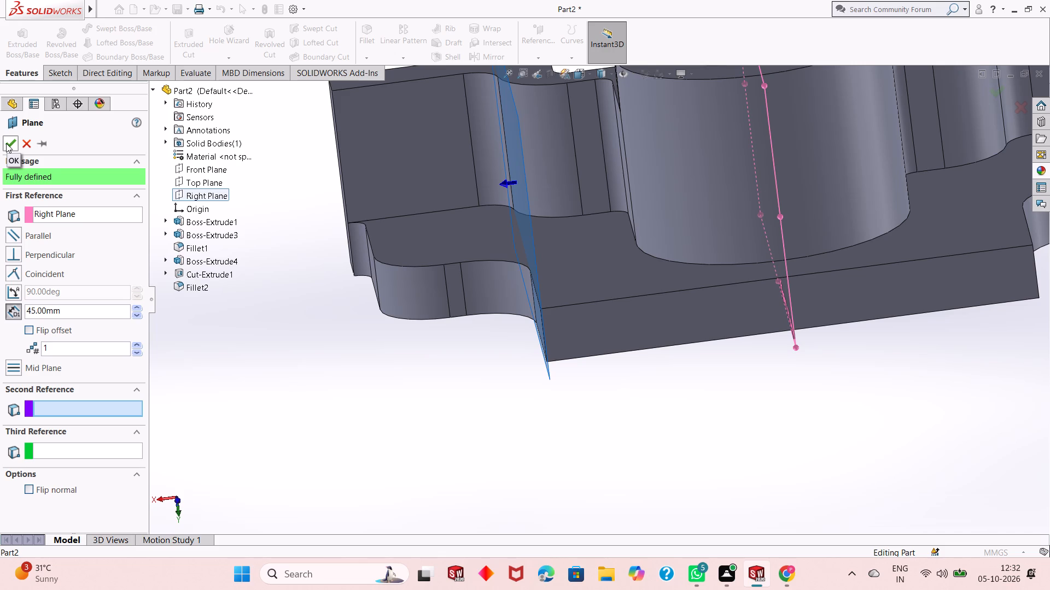
Create the reference plane with its 45 mm offset from the Right Plane.
left_click(6, 143)
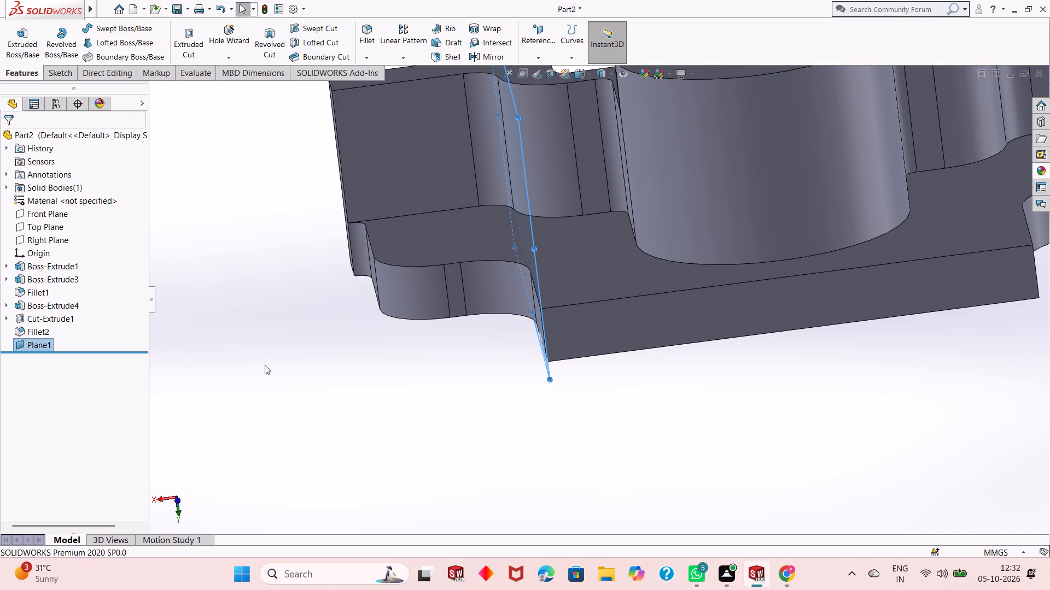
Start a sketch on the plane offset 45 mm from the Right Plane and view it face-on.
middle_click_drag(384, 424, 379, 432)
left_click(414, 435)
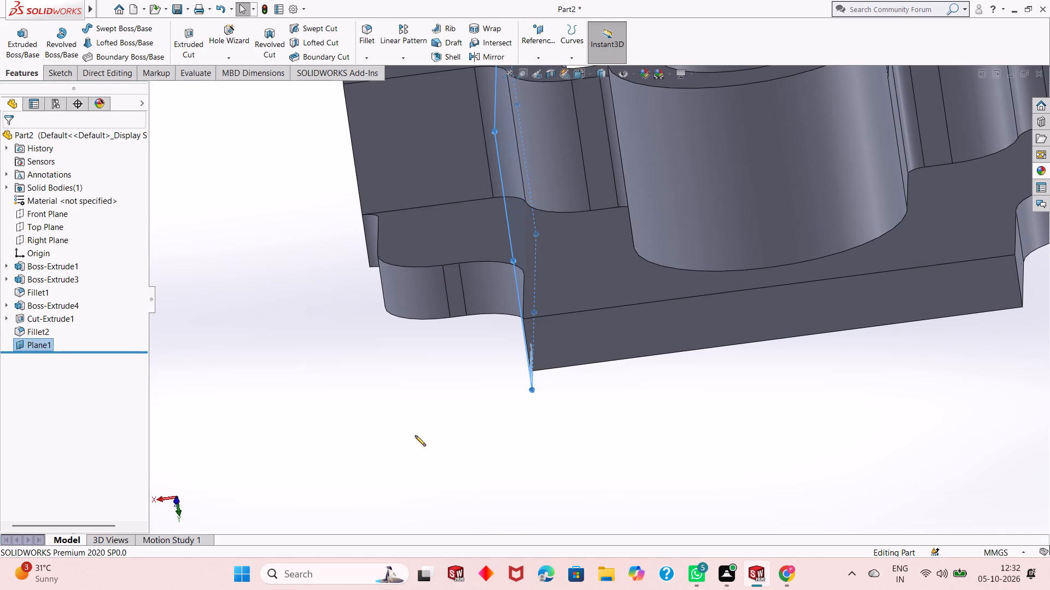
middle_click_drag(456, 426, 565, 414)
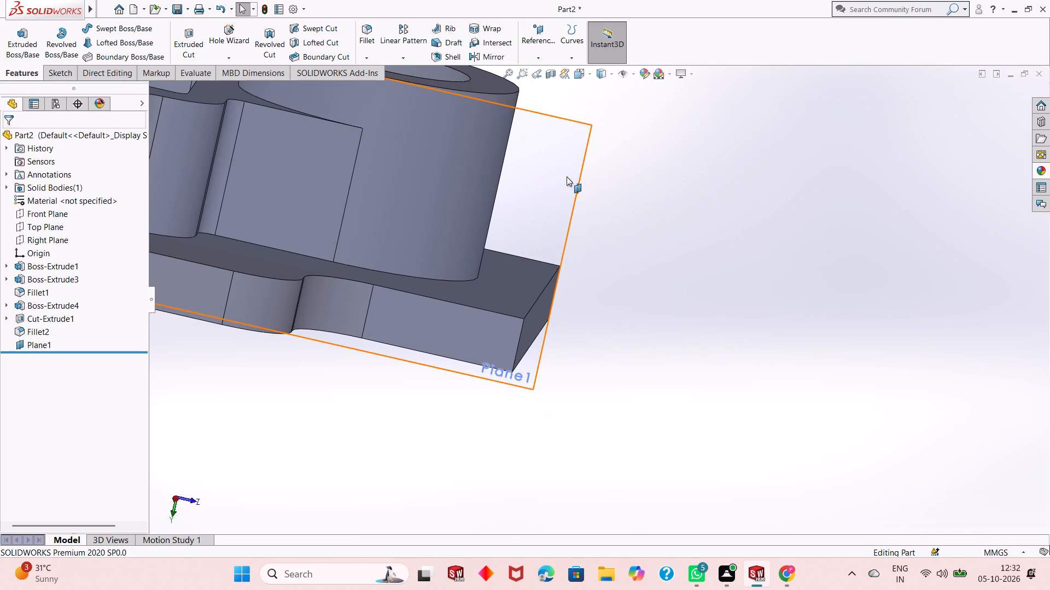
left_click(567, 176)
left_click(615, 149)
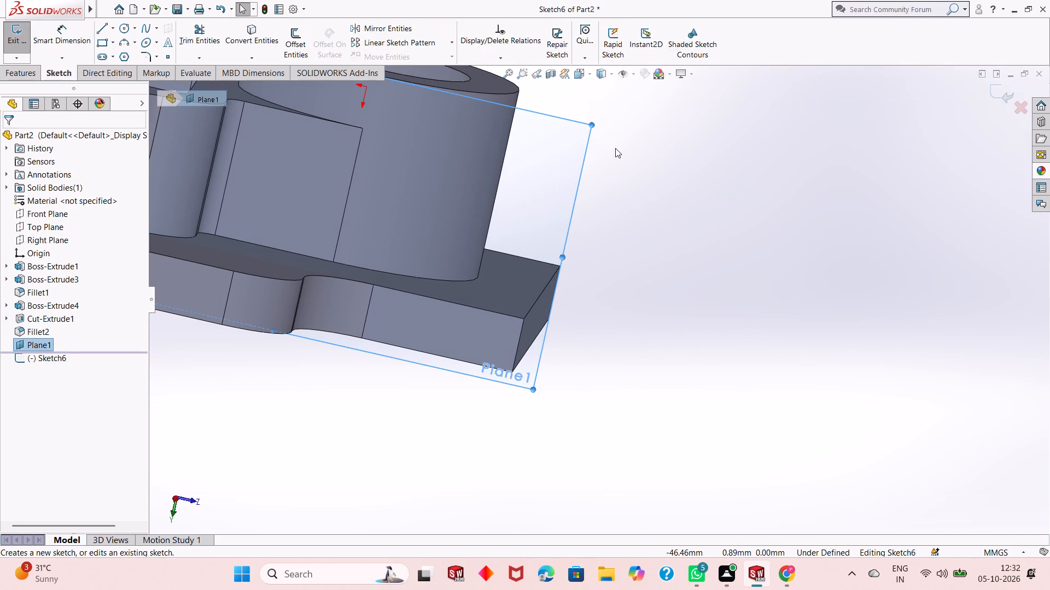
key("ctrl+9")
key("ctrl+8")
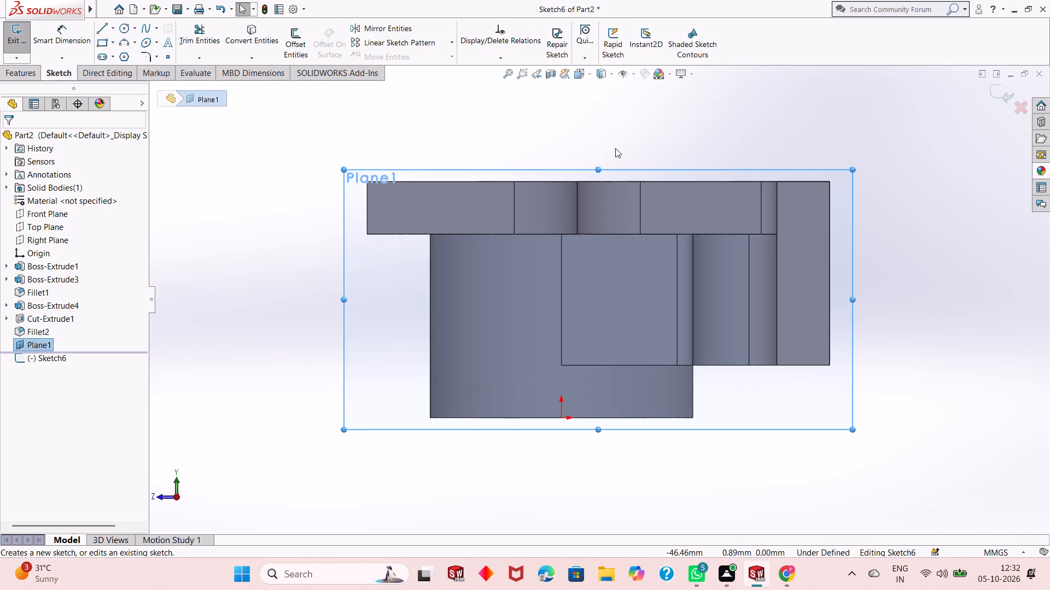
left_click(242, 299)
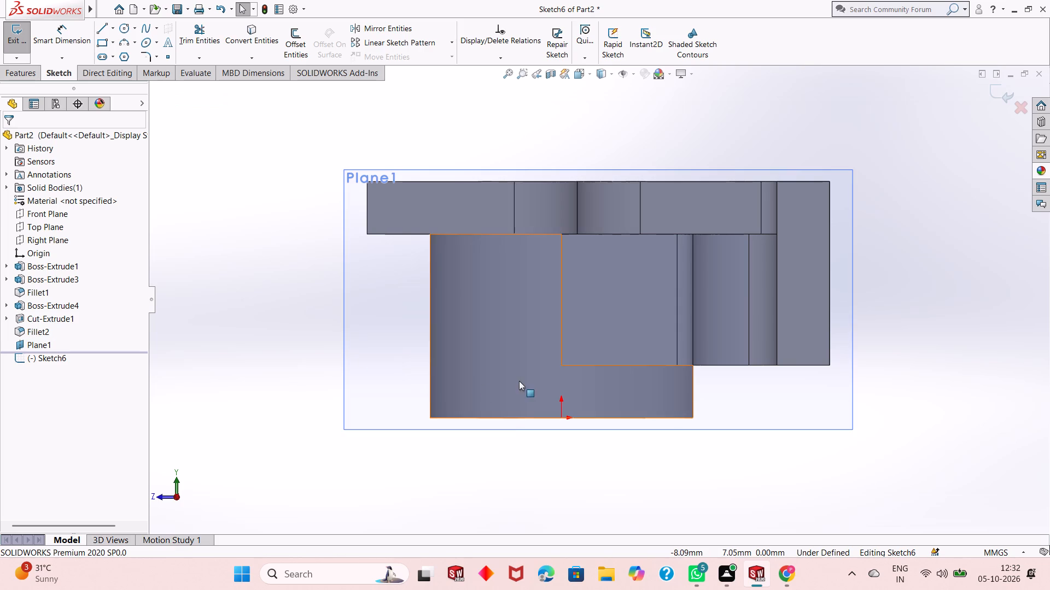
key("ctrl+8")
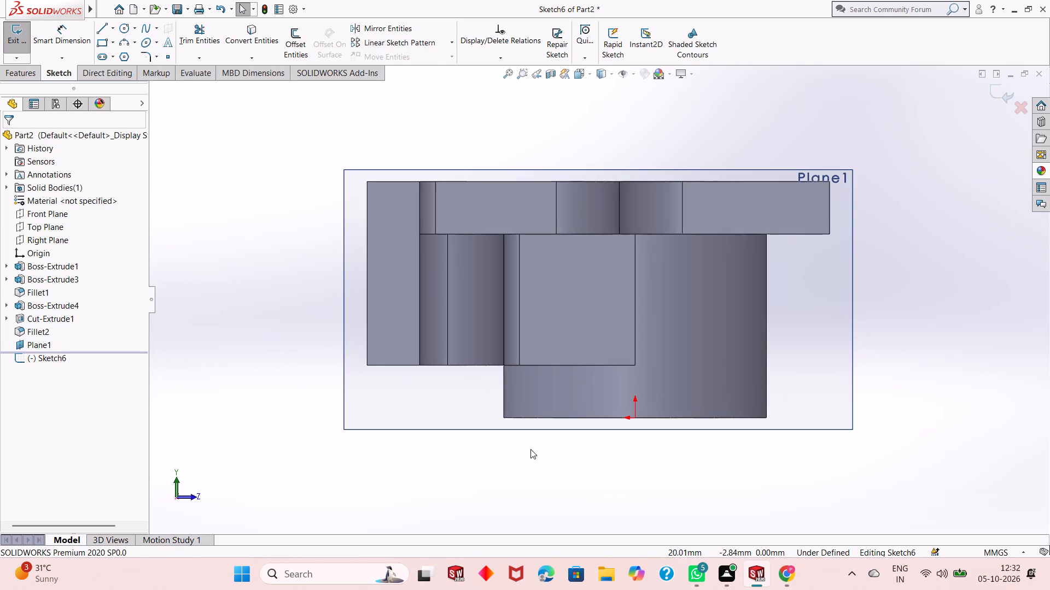
Examine from several angles where the sketch plane sits relative to the base plate's side and the central boss.
middle_click_drag(578, 453, 581, 305)
middle_click_drag(597, 347, 594, 272)
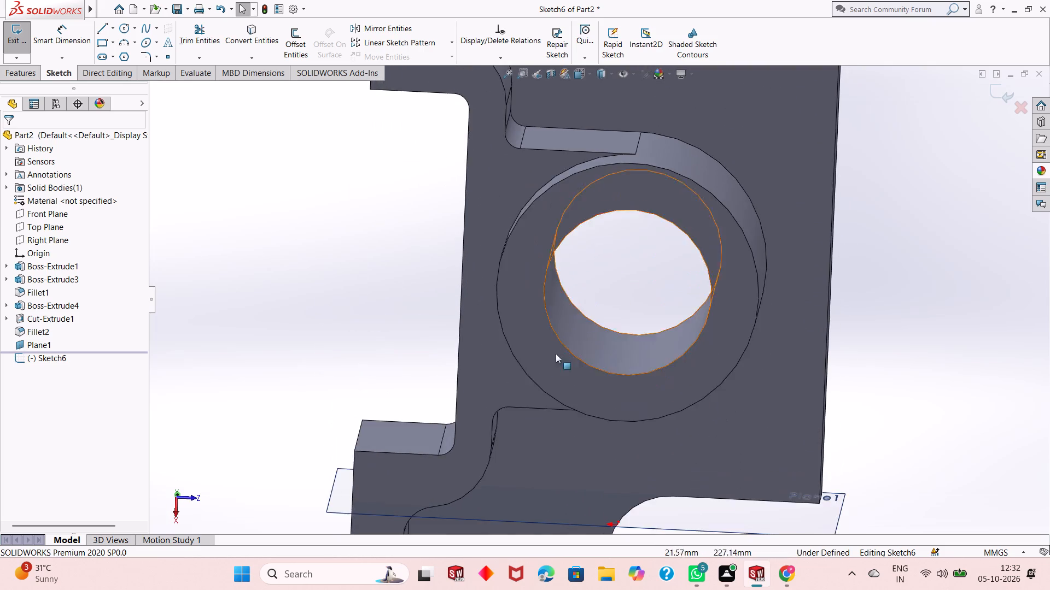
scroll(617, 413, "up", 3)
middle_click_drag(622, 433, 622, 257)
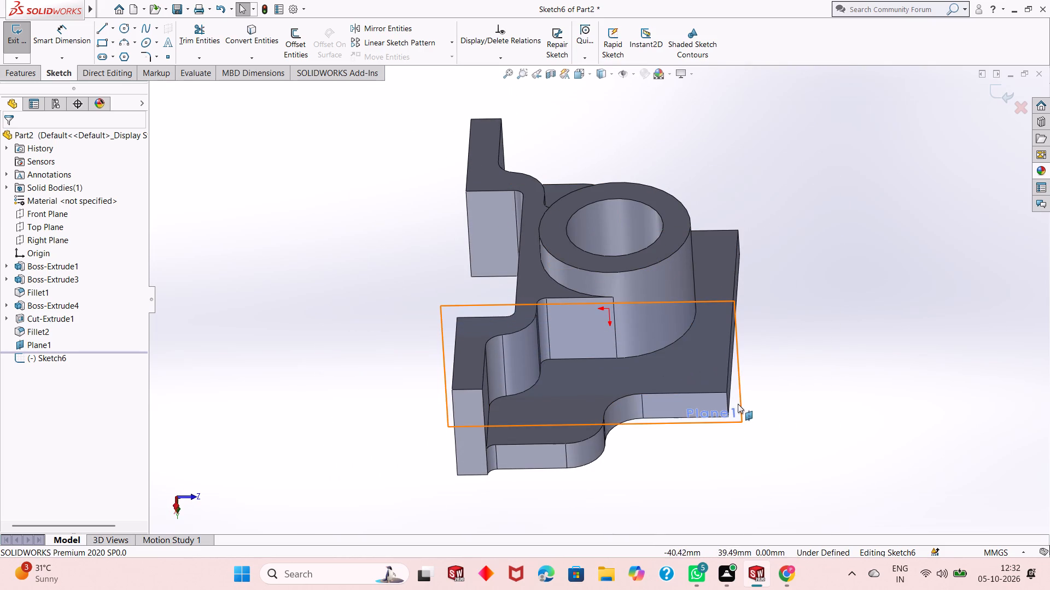
scroll(676, 399, "up", 1)
middle_click_drag(671, 418, 561, 397)
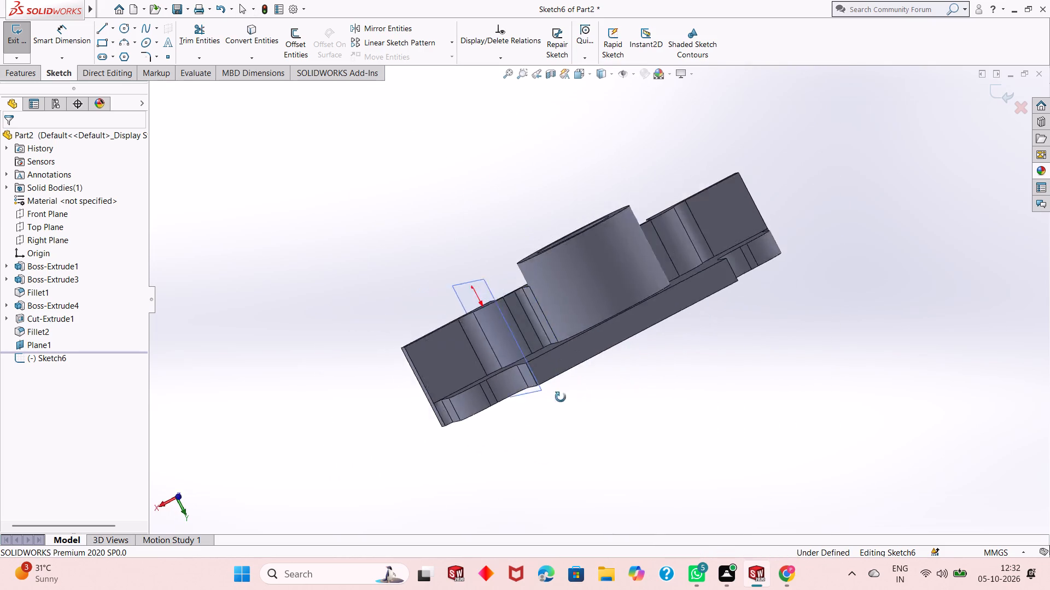
middle_click_drag(561, 397, 539, 404)
scroll(529, 333, "down", 2)
middle_click_drag(652, 400, 716, 383)
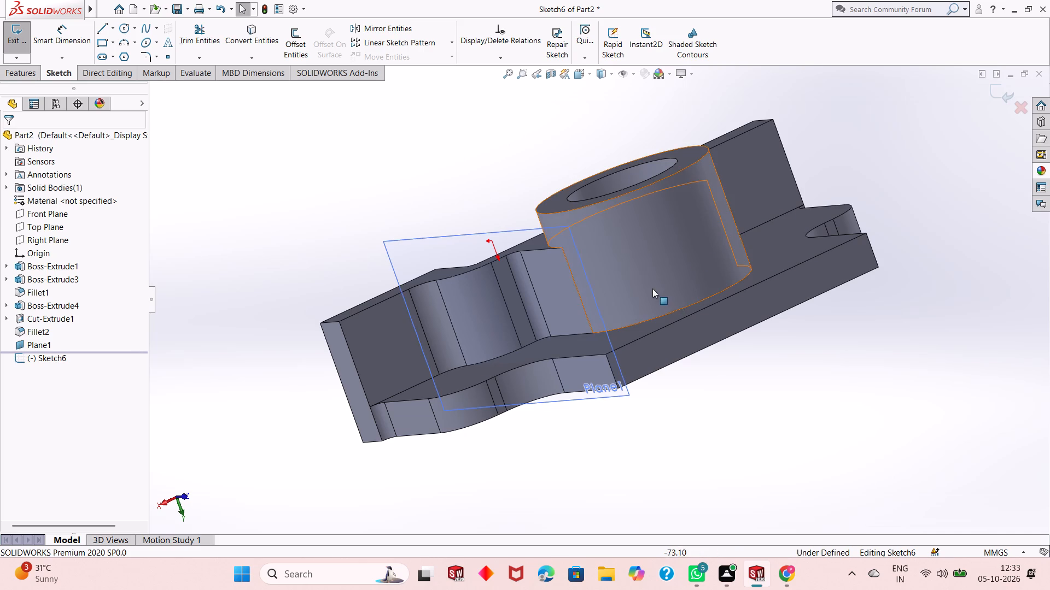
middle_click_drag(649, 288, 644, 250)
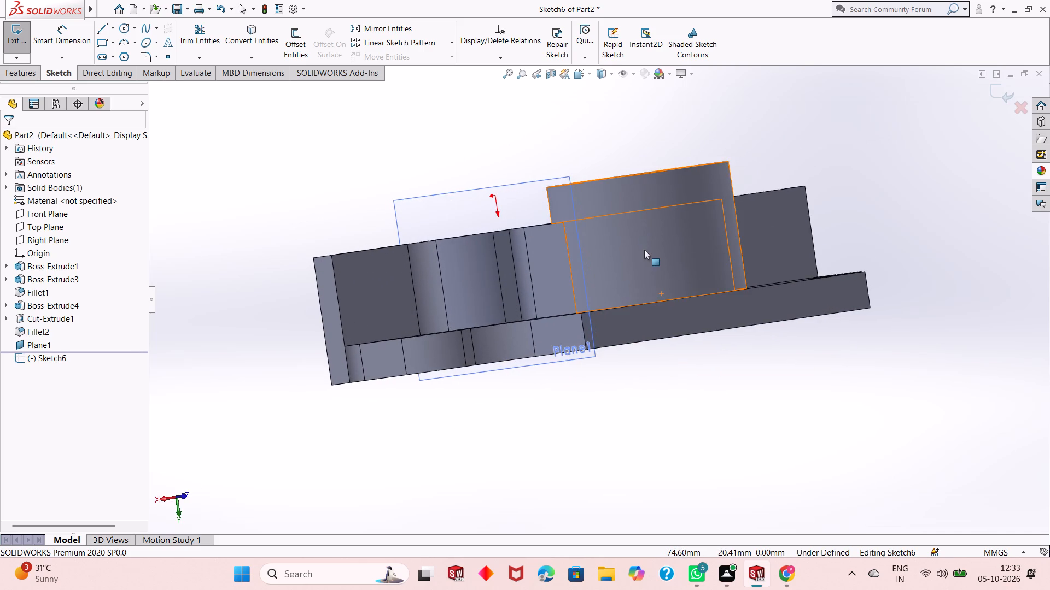
scroll(648, 234, "down", 2)
scroll(597, 304, "up", 1)
middle_click_drag(598, 276, 607, 368)
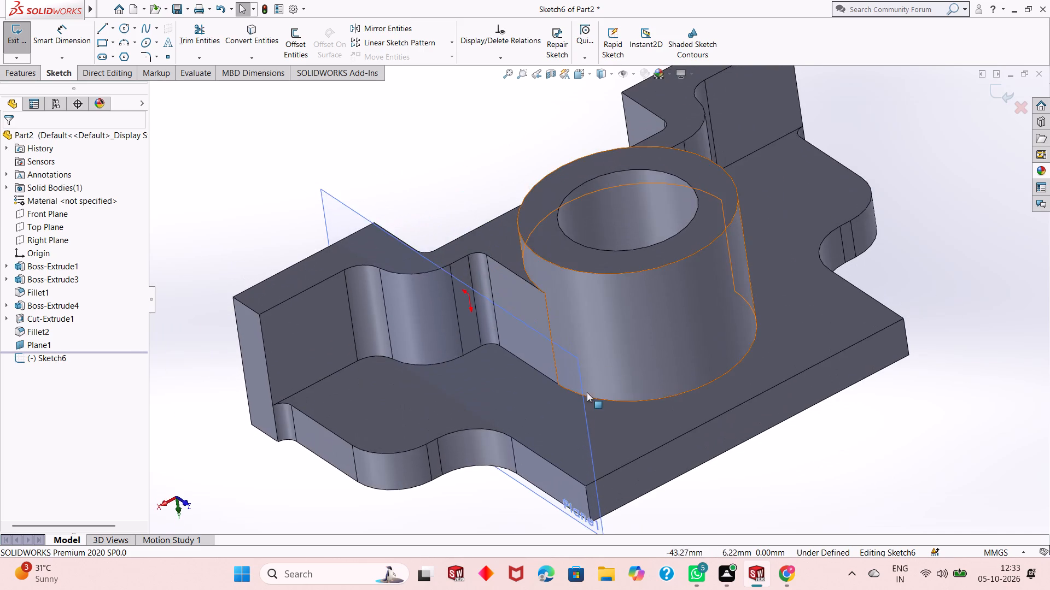
scroll(587, 389, "up", 1)
middle_click_drag(605, 440, 630, 349)
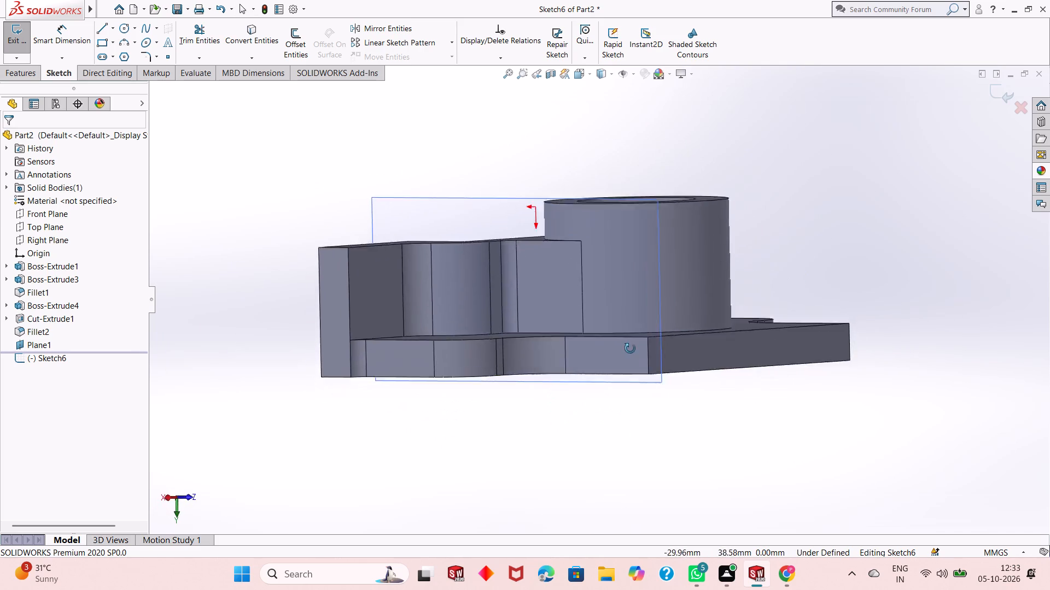
middle_click_drag(630, 349, 666, 361)
left_click(772, 259)
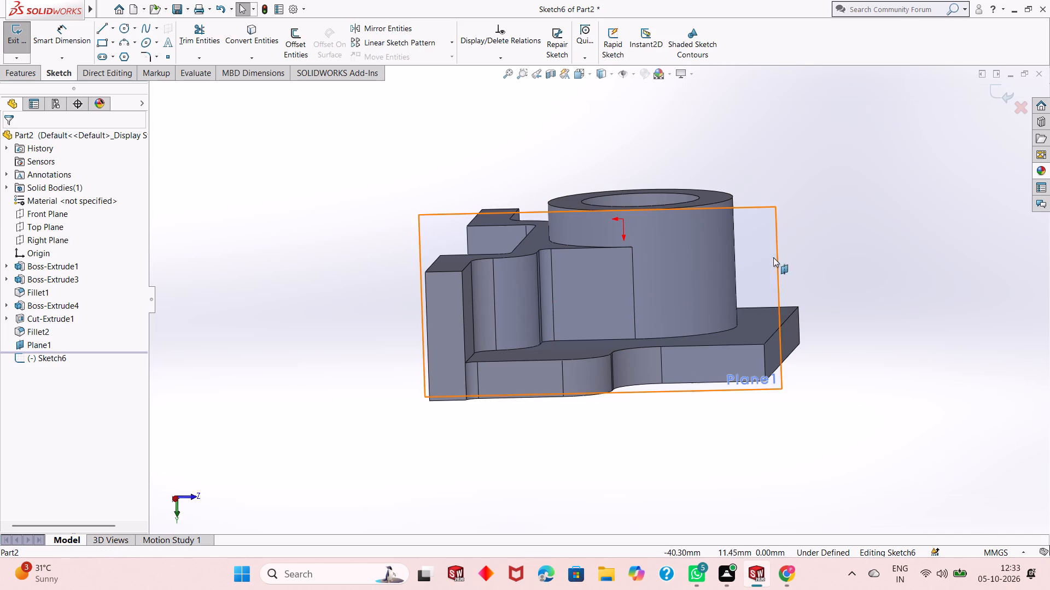
scroll(678, 370, "down", 2)
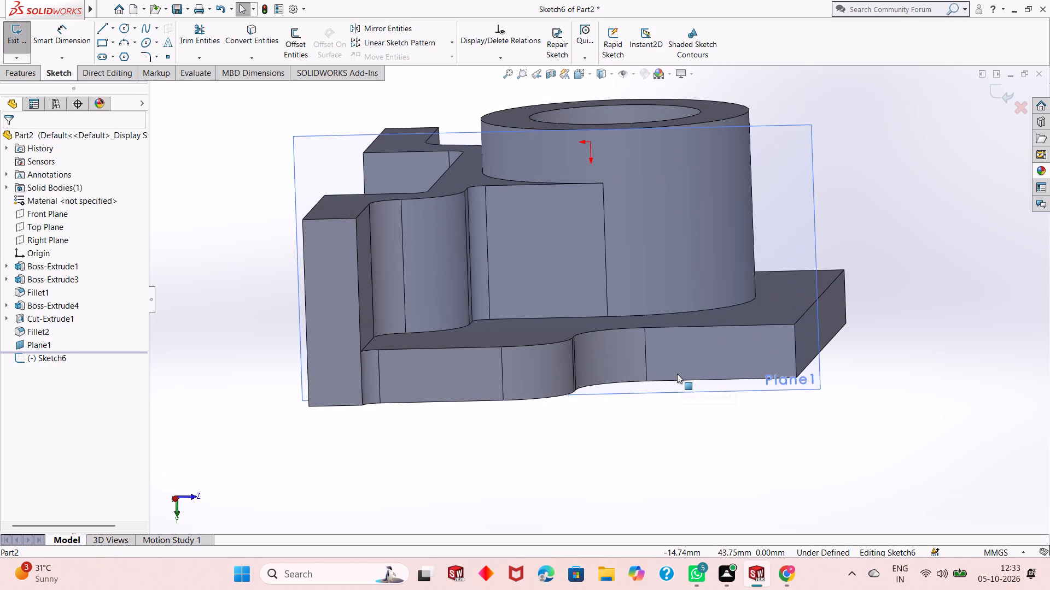
key("ctrl+8")
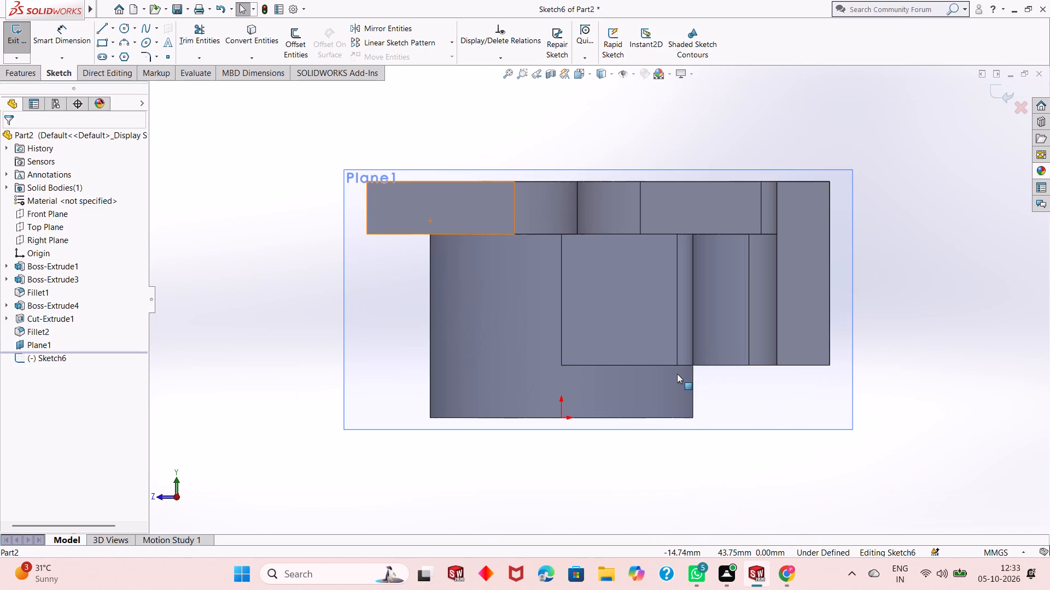
Undo the empty sketch and the 45 mm offset reference plane.
key("ctrl+z")
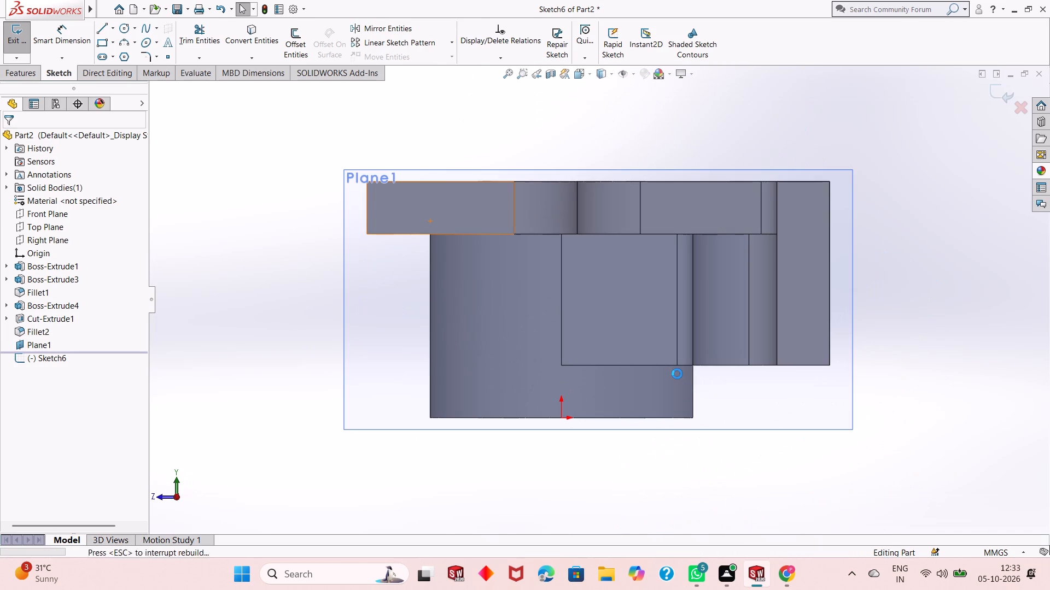
key("ctrl+z")
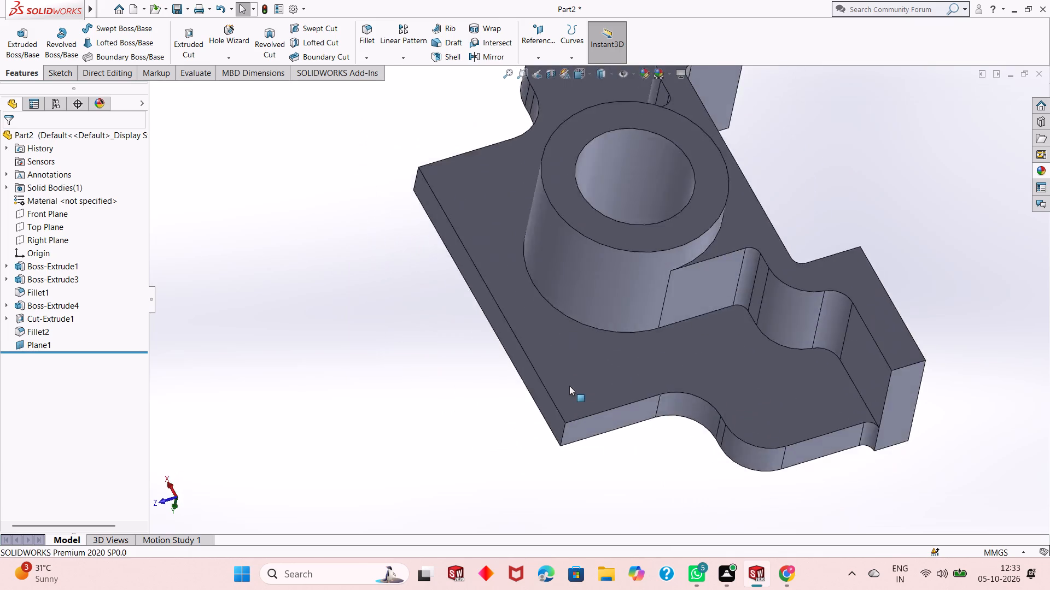
Set up a new reference plane offset 45 mm from the Right Plane.
scroll(602, 371, "up", 2)
scroll(779, 137, "down", 2)
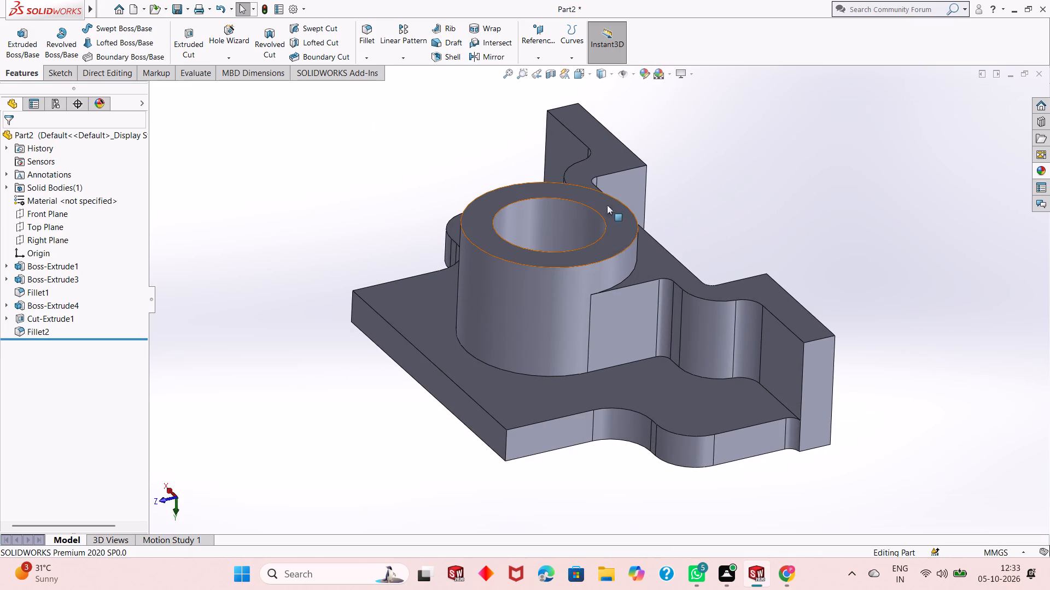
left_click(534, 54)
left_click(539, 66)
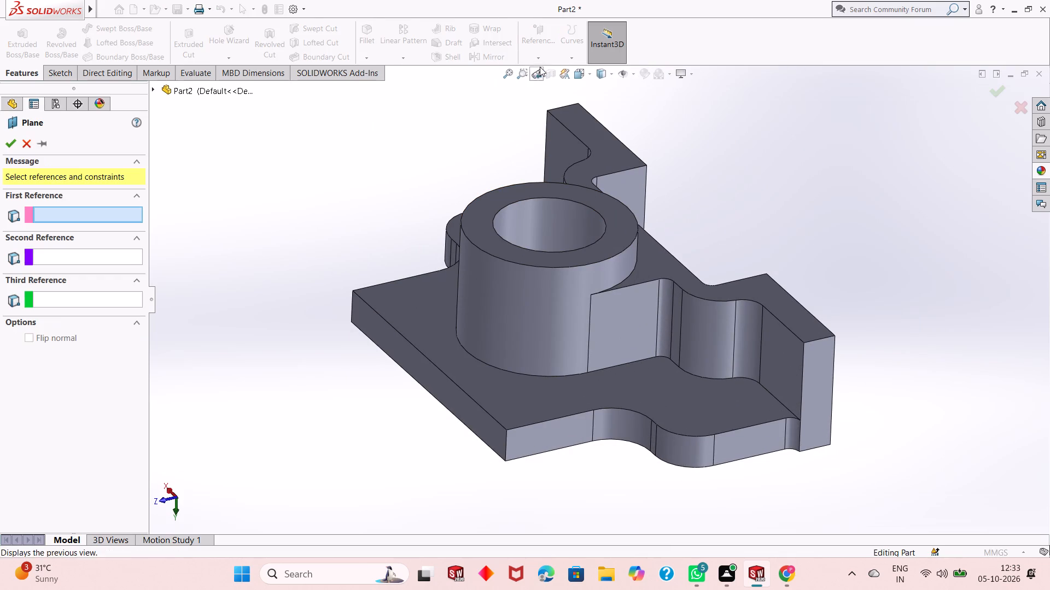
left_click(166, 91)
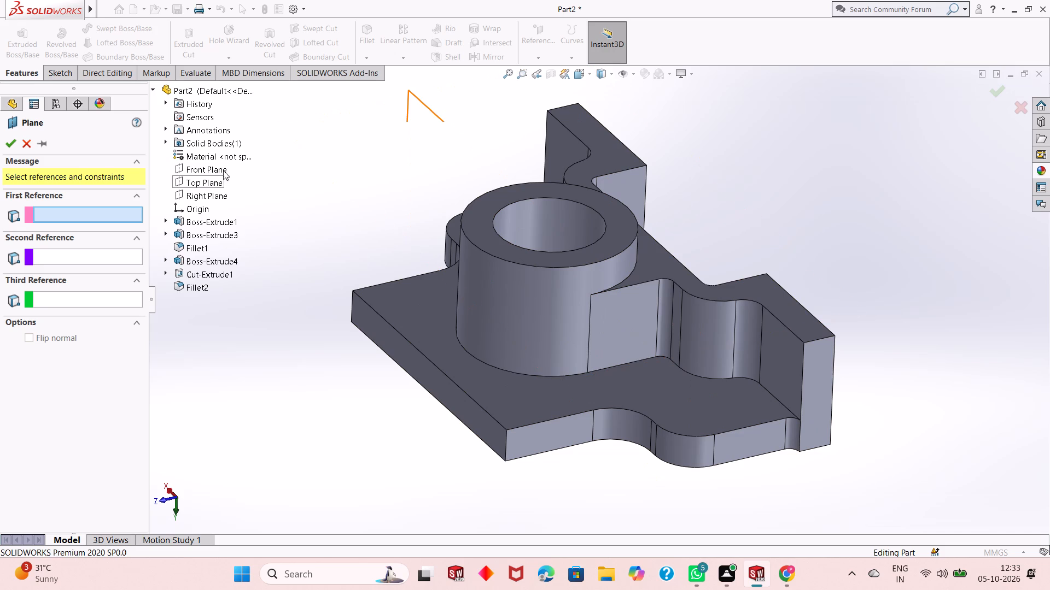
left_click(199, 189)
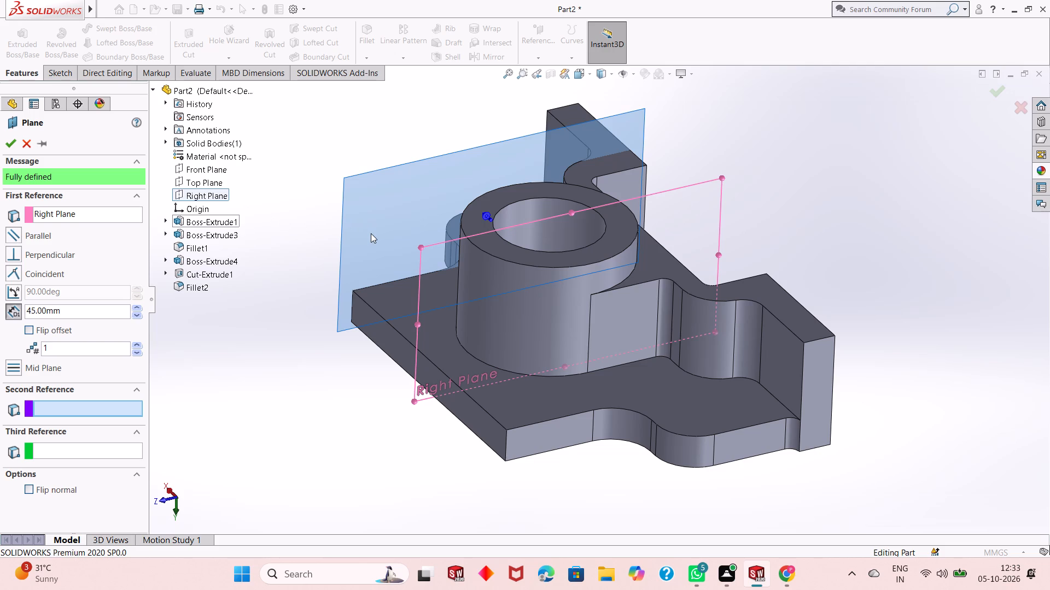
Examine how the previewed offset plane lines up with the corner of the base plate's projecting section.
middle_click_drag(681, 356, 682, 353)
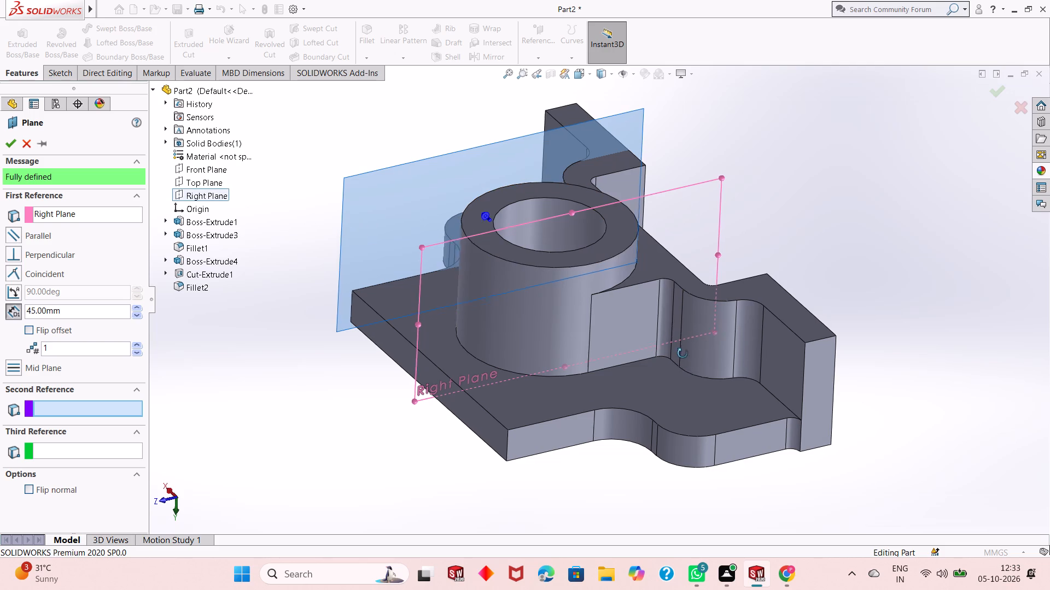
middle_click_drag(682, 353, 733, 314)
middle_click_drag(588, 320, 590, 321)
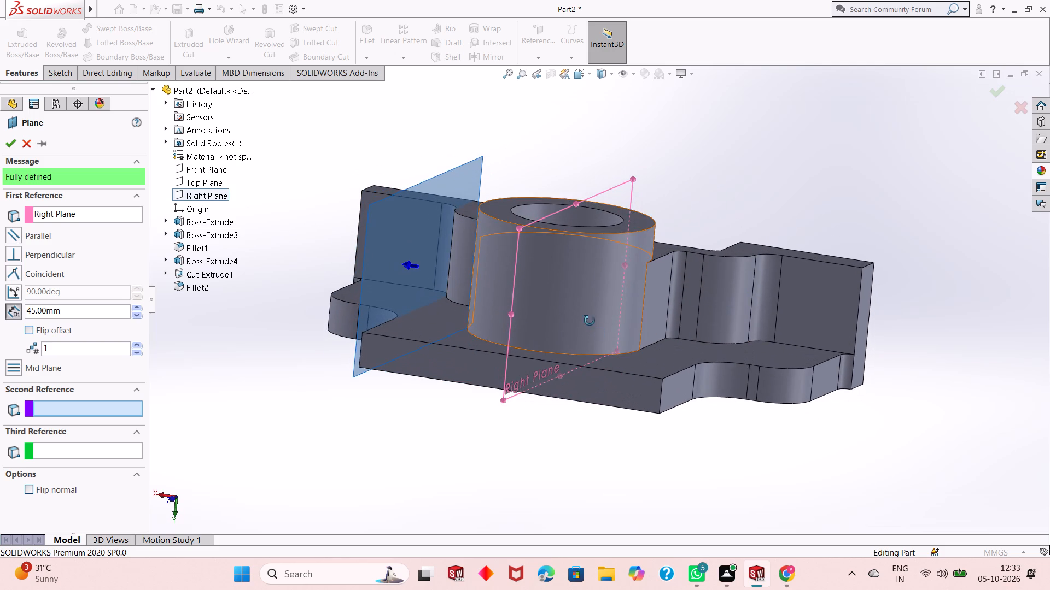
middle_click_drag(590, 321, 615, 304)
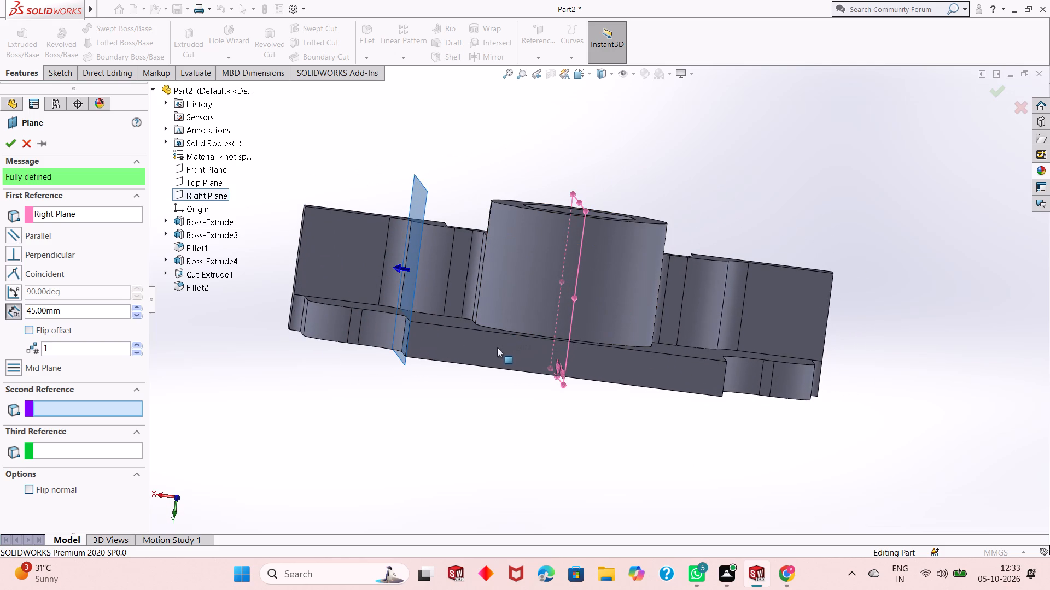
middle_click_drag(505, 404, 515, 424)
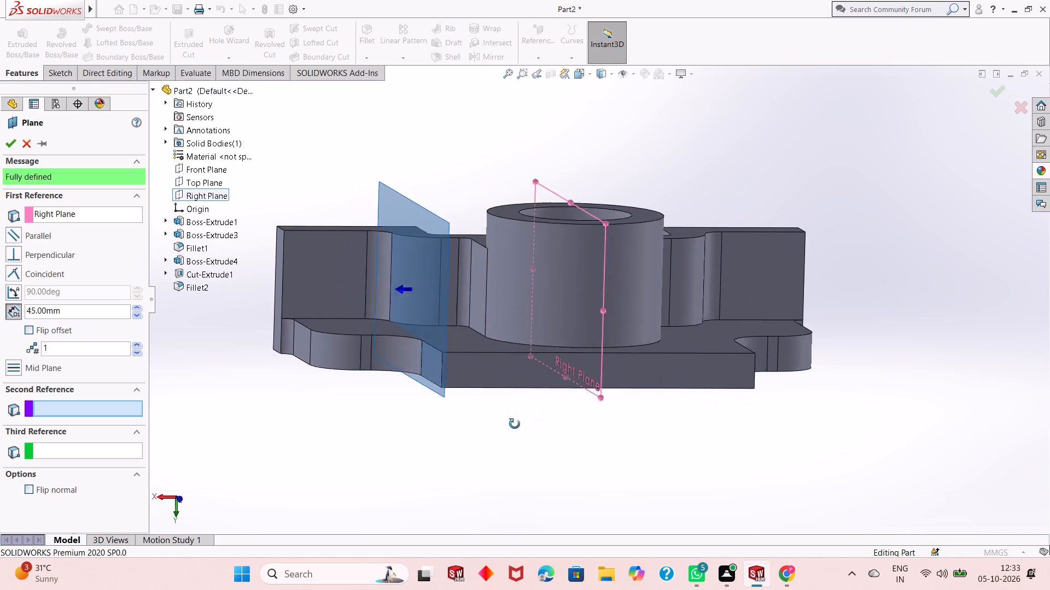
middle_click_drag(515, 424, 495, 443)
scroll(431, 353, "down", 3)
middle_click_drag(462, 415, 451, 415)
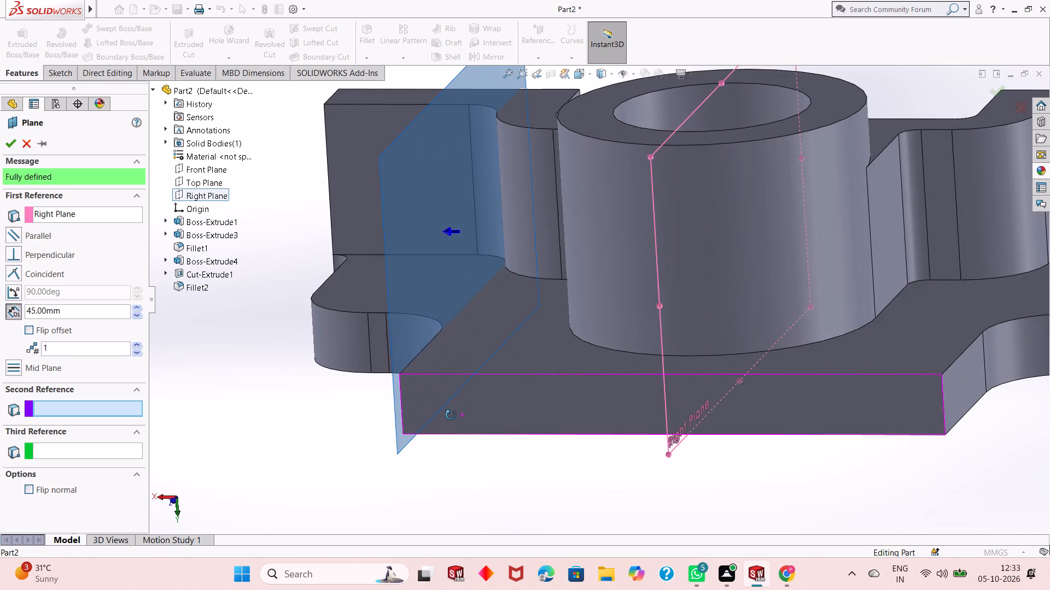
middle_click_drag(451, 415, 445, 421)
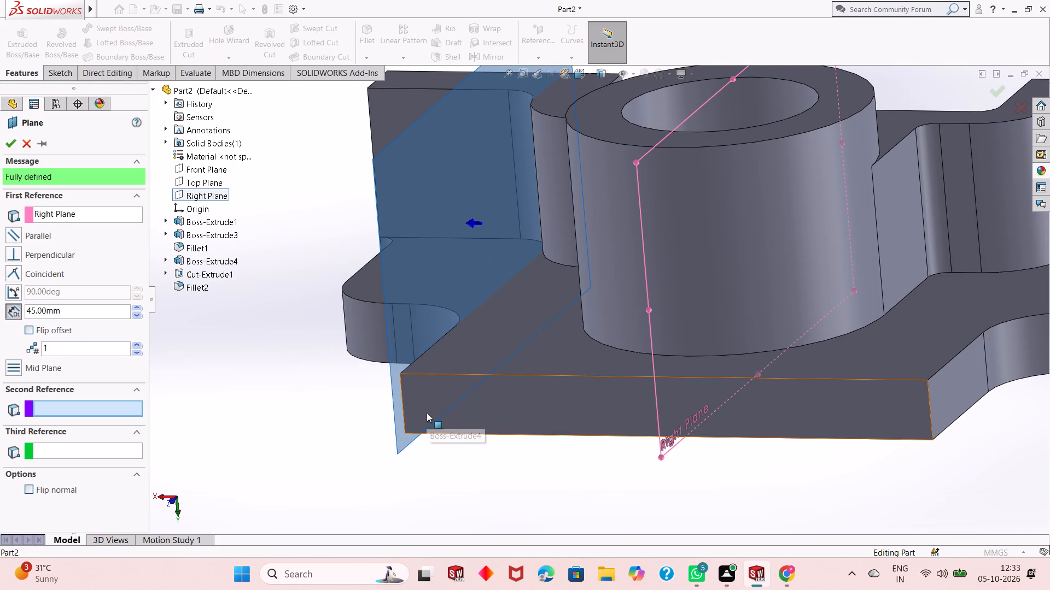
middle_click_drag(443, 418, 433, 421)
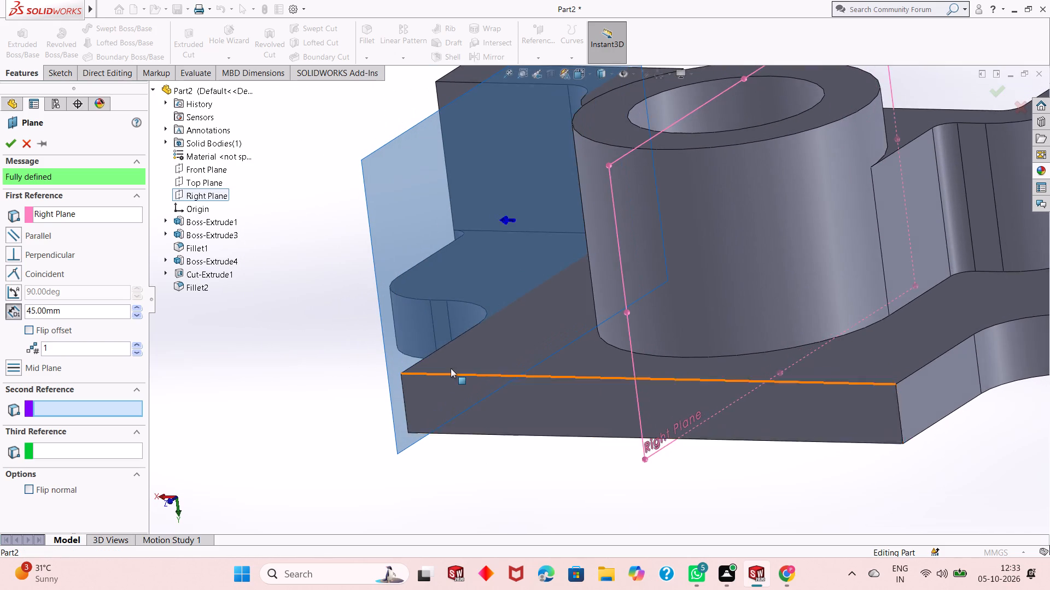
scroll(451, 368, "down", 3)
scroll(446, 408, "up", 2)
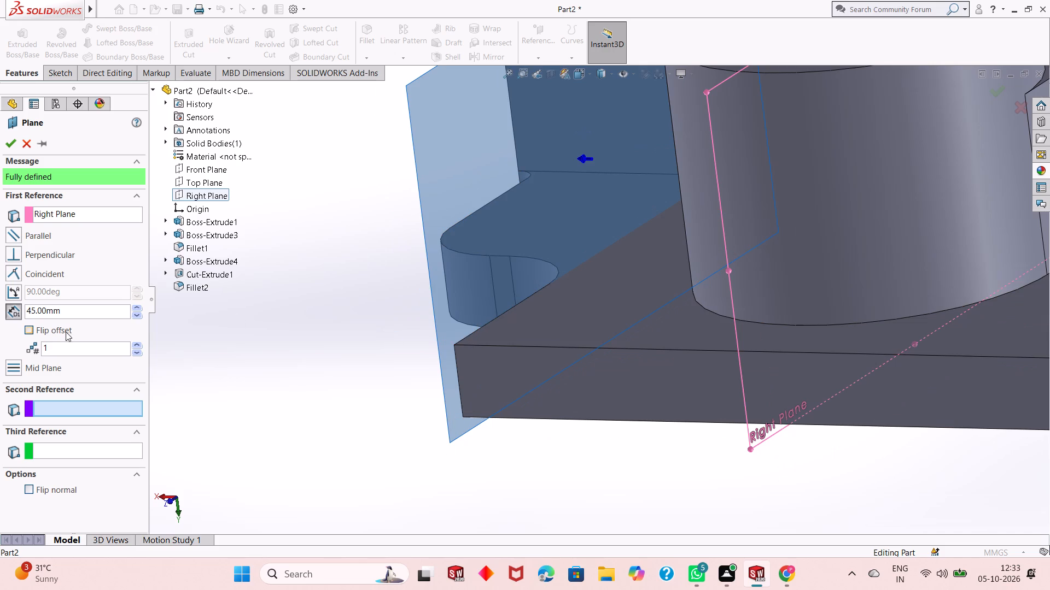
Flip the 45 mm offset to the opposite side of the Right Plane and create the reference plane.
left_click(26, 329)
scroll(336, 374, "up", 3)
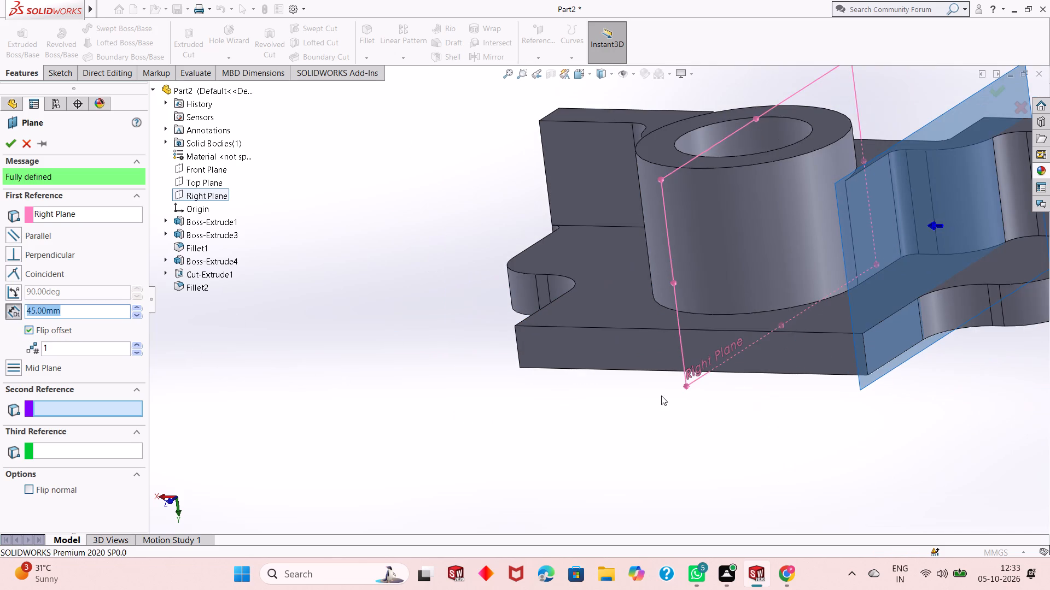
scroll(868, 328, "down", 2)
scroll(727, 406, "up", 2)
scroll(844, 300, "down", 1)
middle_click_drag(812, 373, 841, 362)
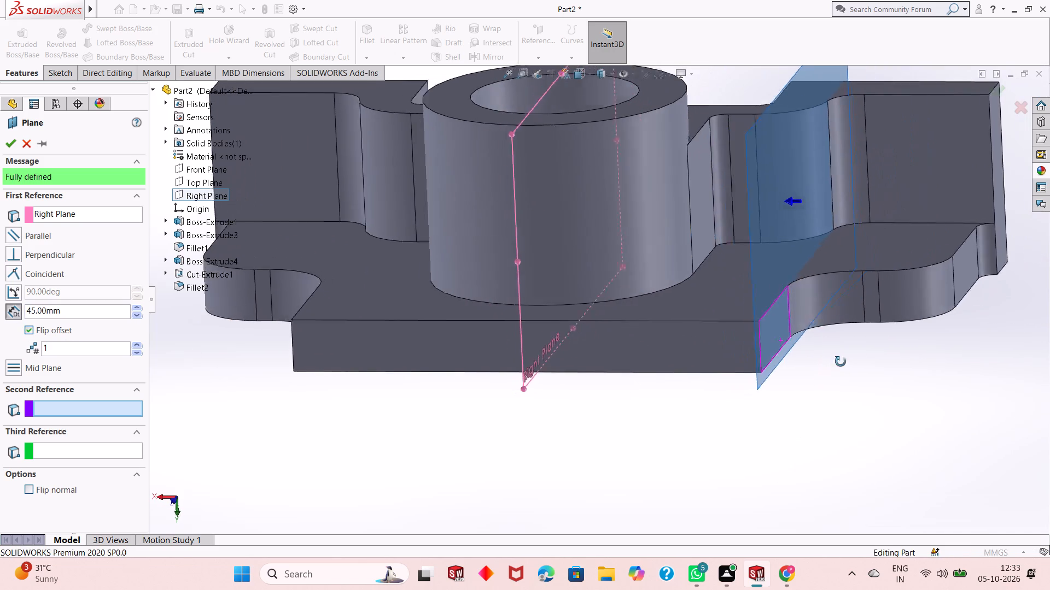
middle_click_drag(841, 362, 851, 358)
scroll(790, 308, "down", 2)
middle_click_drag(820, 356, 797, 364)
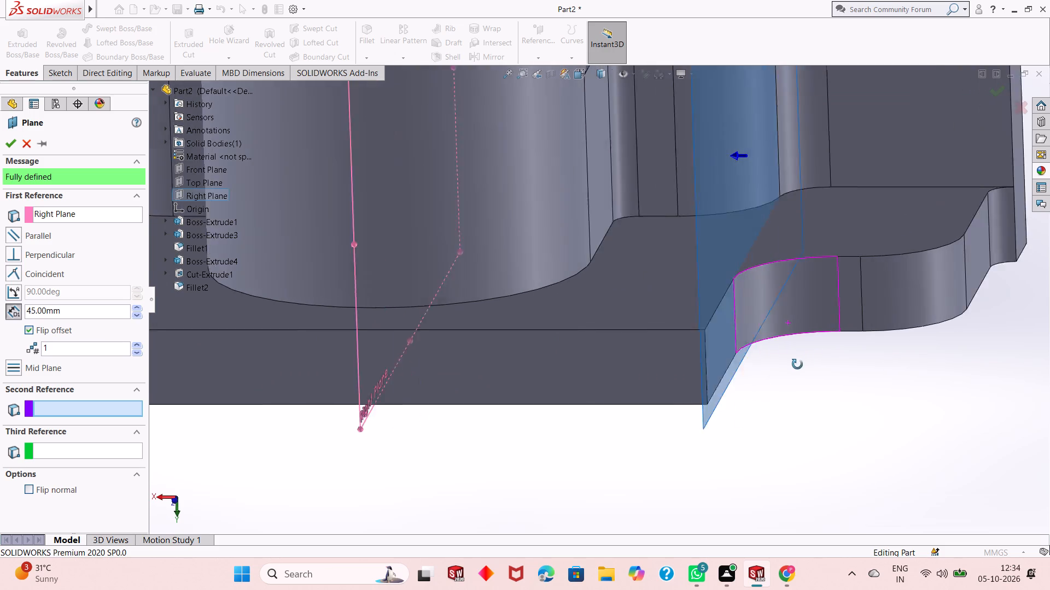
middle_click_drag(797, 364, 783, 367)
scroll(759, 385, "up", 1)
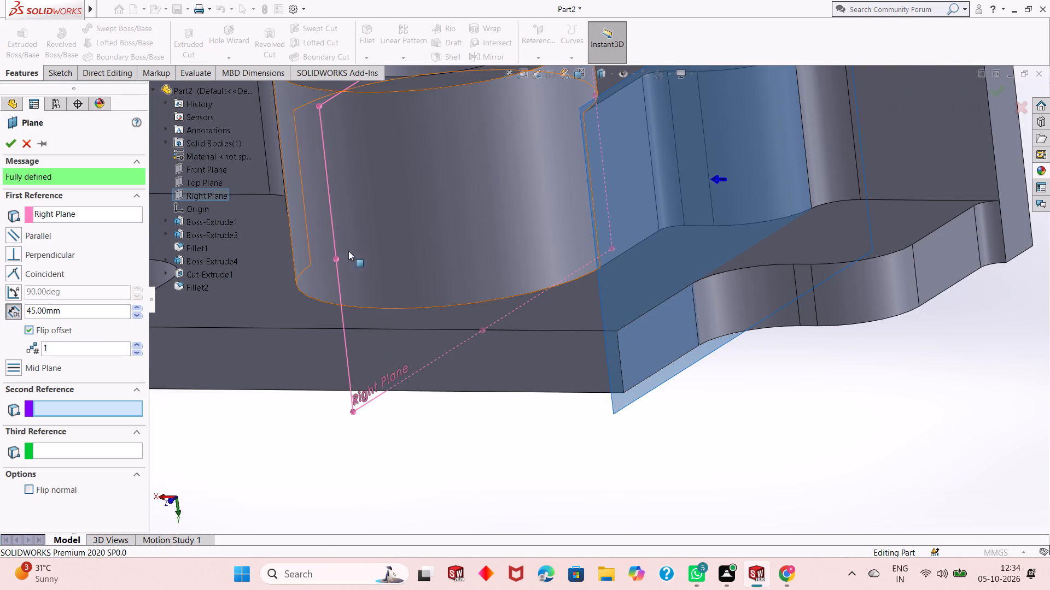
left_click(9, 146)
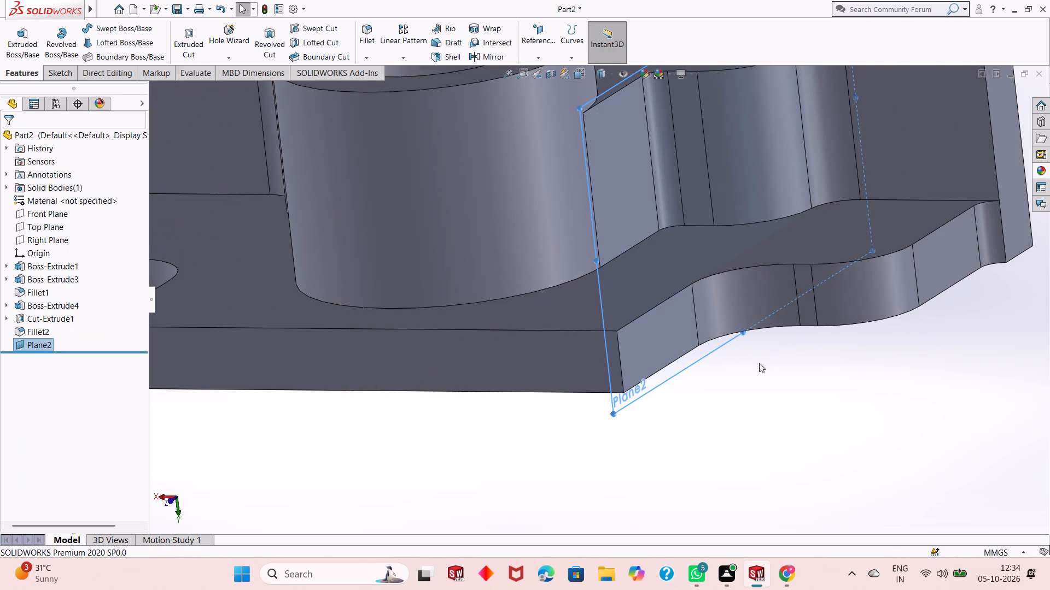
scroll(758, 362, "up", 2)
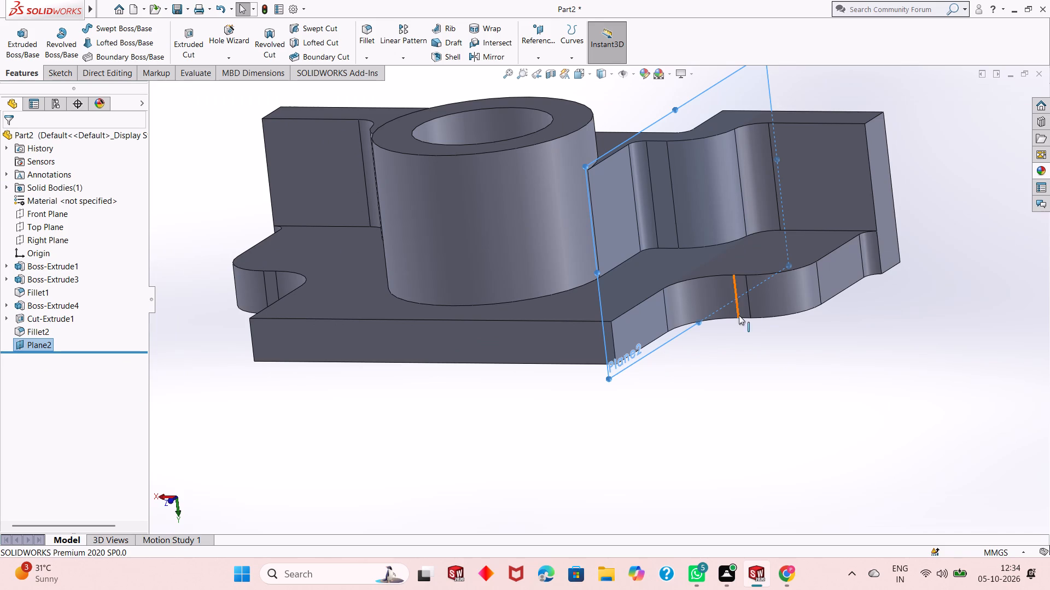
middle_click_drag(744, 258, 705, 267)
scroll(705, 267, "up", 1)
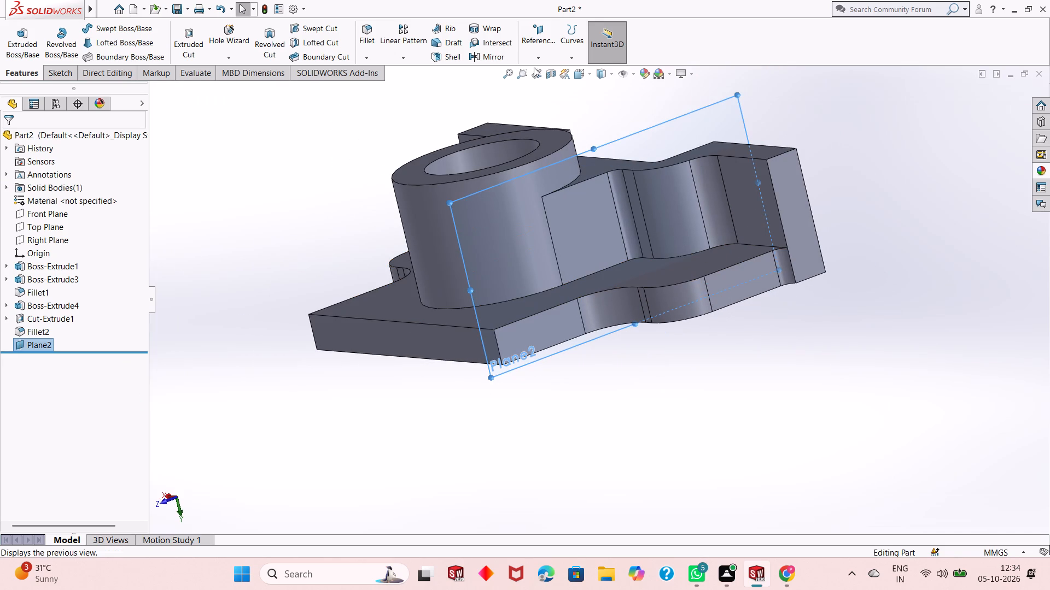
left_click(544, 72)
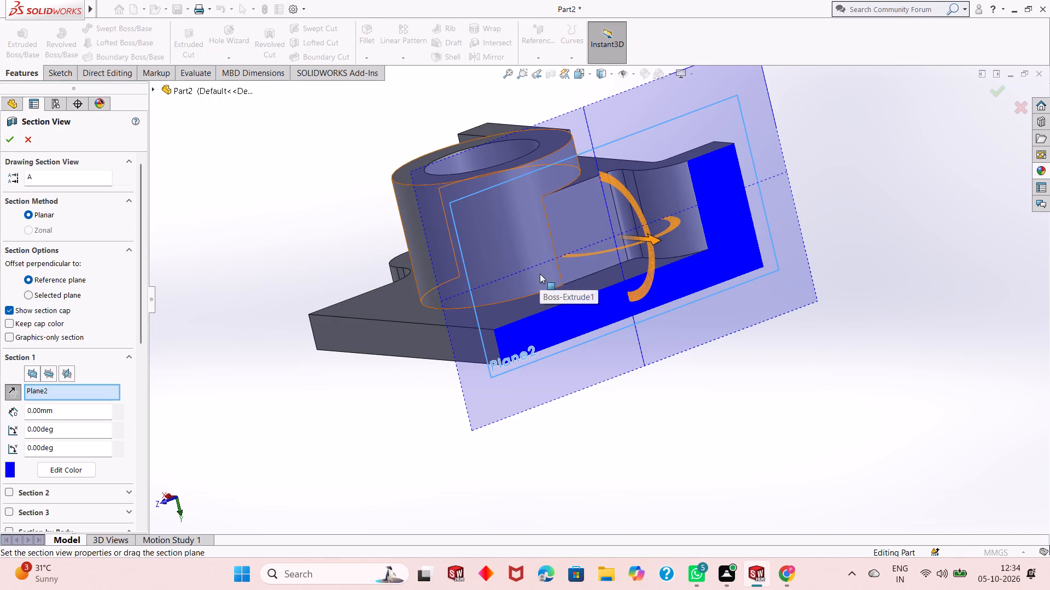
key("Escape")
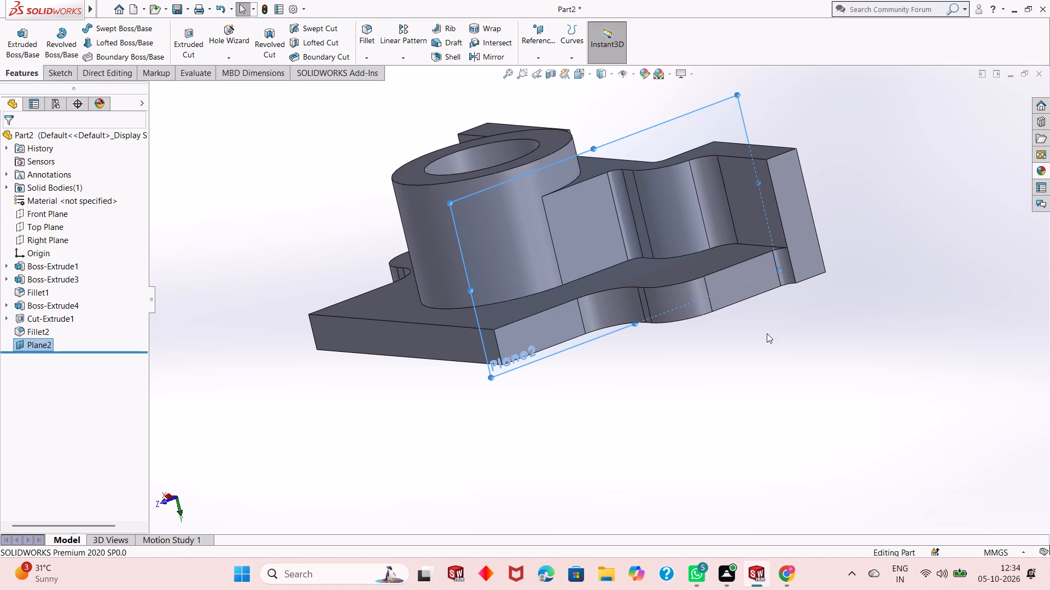
Start a new sketch on the reference plane offset 45 mm from the Right Plane.
middle_click_drag(767, 333, 717, 376)
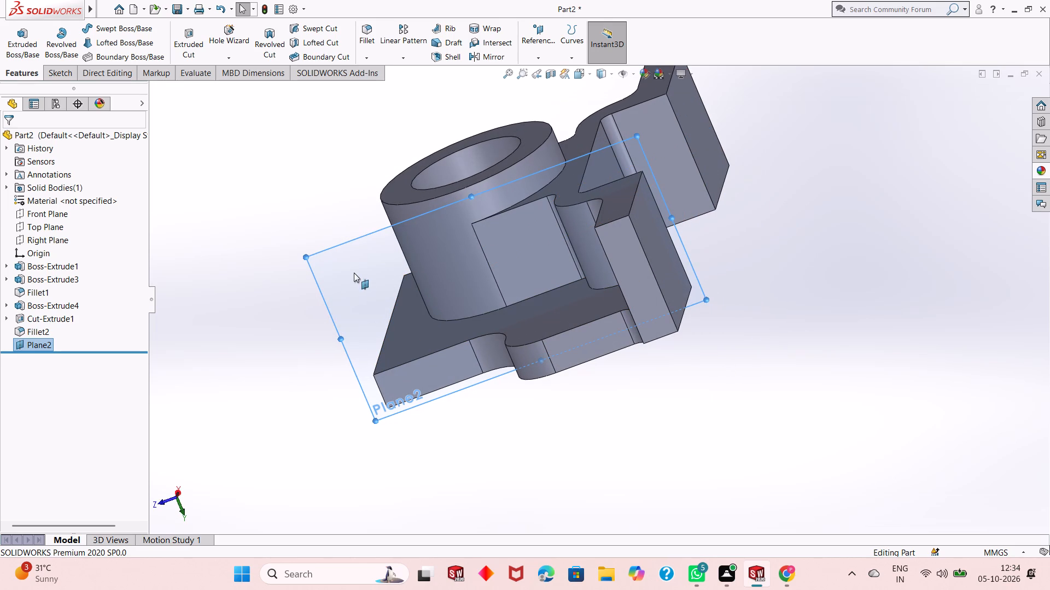
right_click(343, 267)
left_click(376, 253)
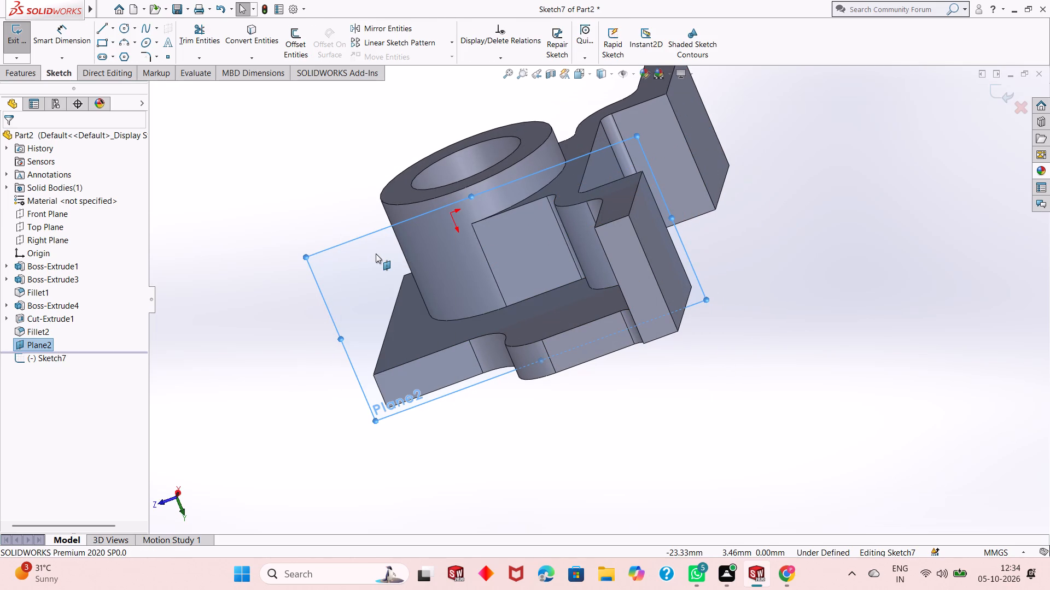
key("ctrl+8")
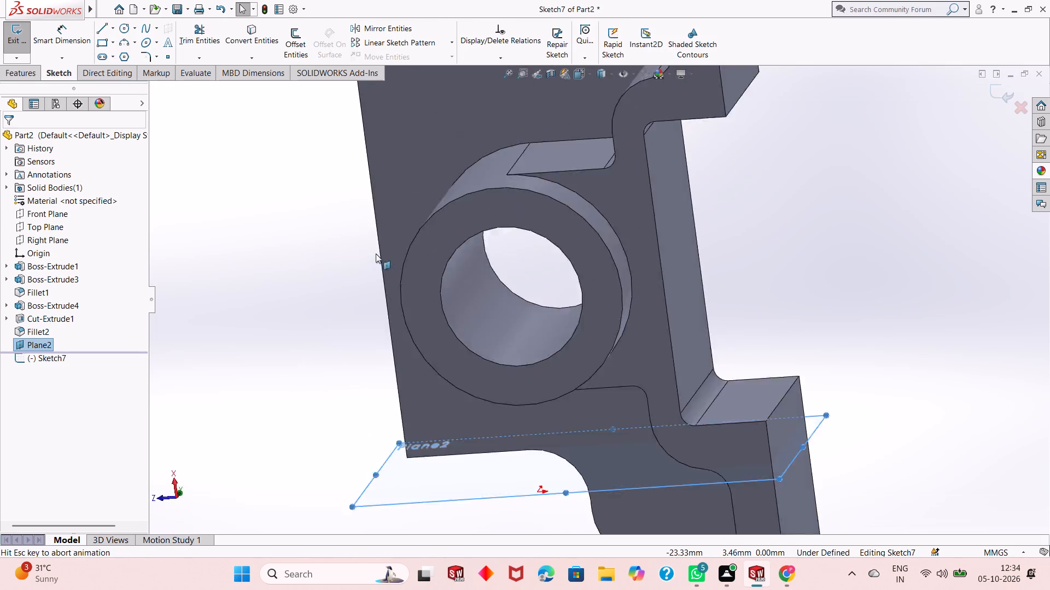
key("ctrl+8")
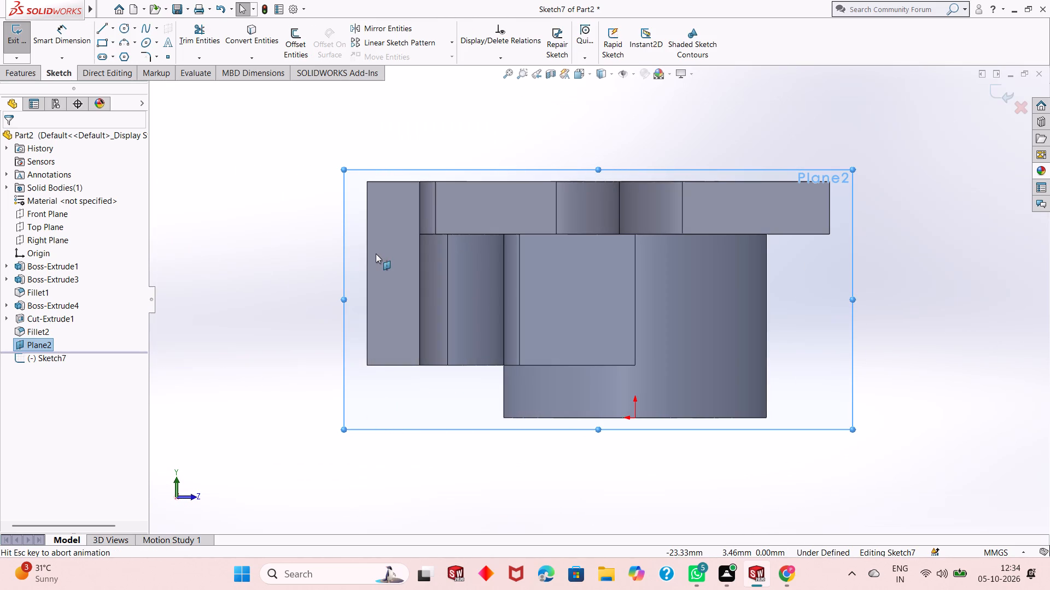
Stretch the displayed border of the offset plane well past the base plate's outer face, on the side away from the cylindrical boss.
middle_click_drag(702, 468, 675, 240)
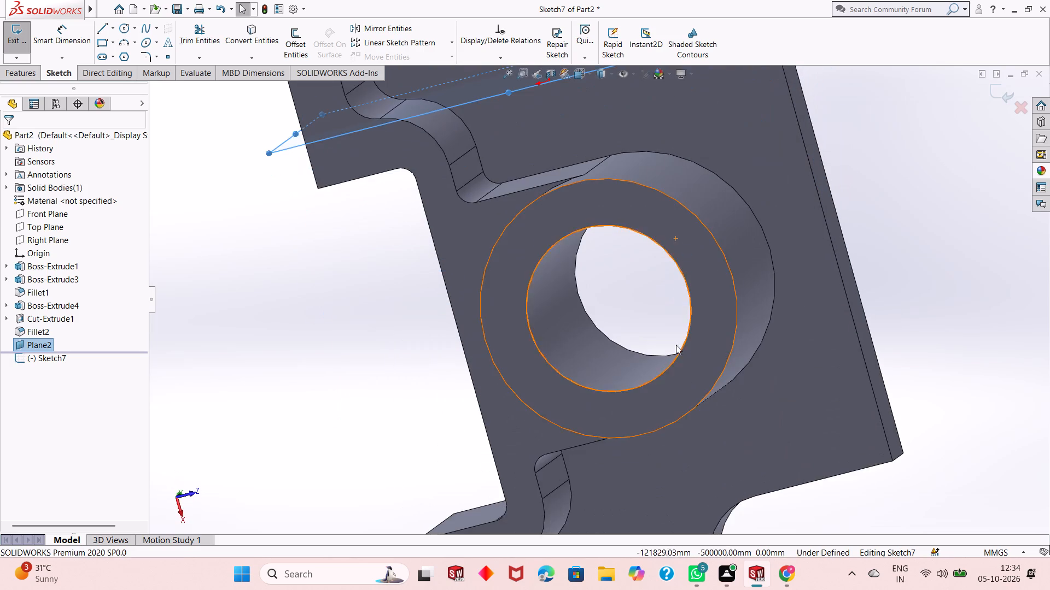
scroll(690, 375, "up", 2)
middle_click_drag(750, 429, 729, 243)
scroll(615, 476, "up", 2)
middle_click_drag(633, 479, 688, 361)
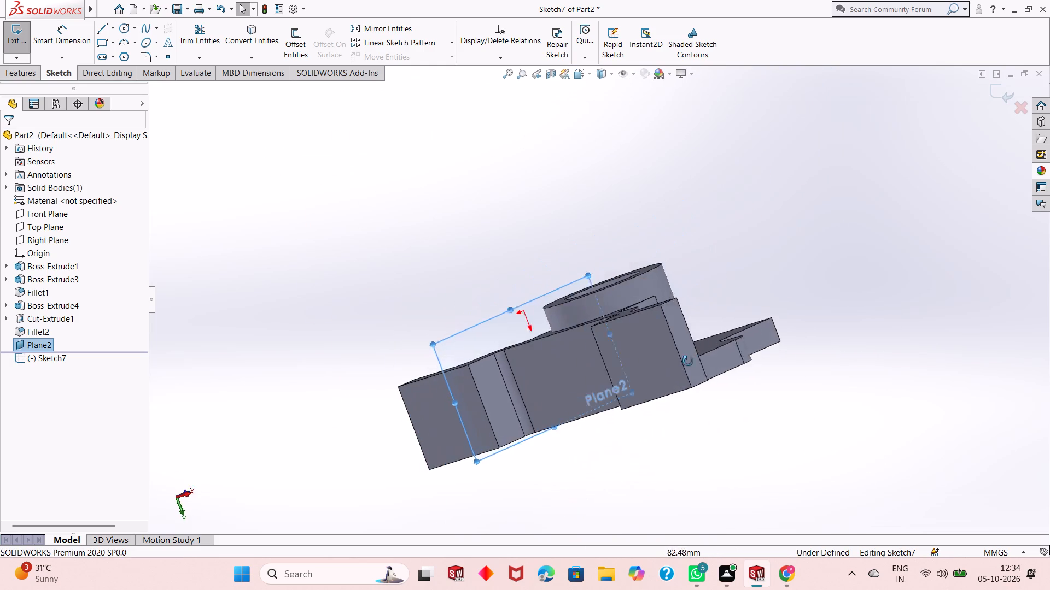
middle_click_drag(688, 361, 832, 327)
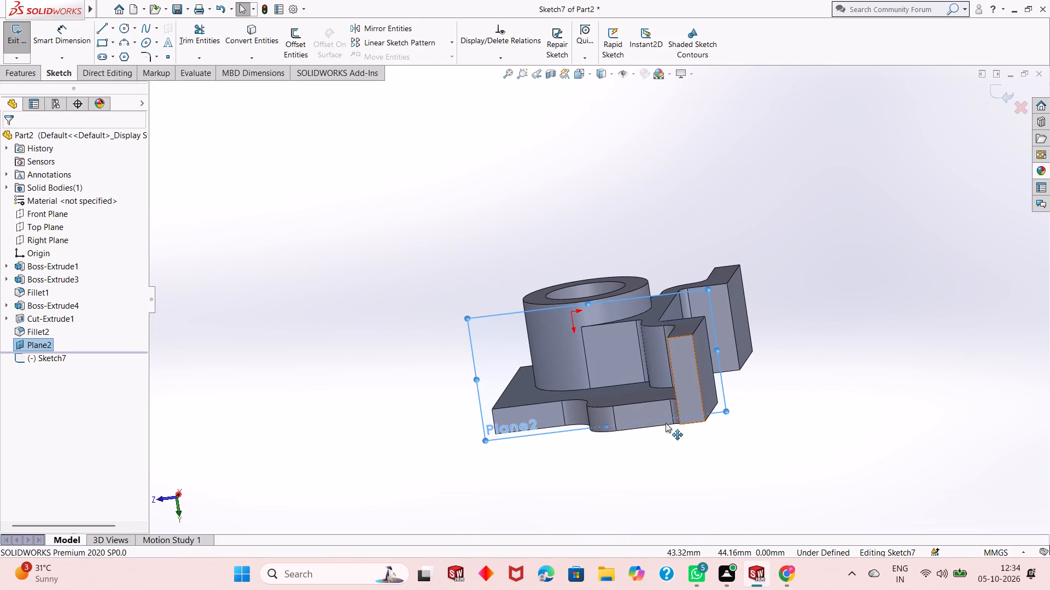
scroll(631, 399, "down", 2)
middle_click_drag(556, 447, 575, 423)
scroll(559, 404, "down", 2)
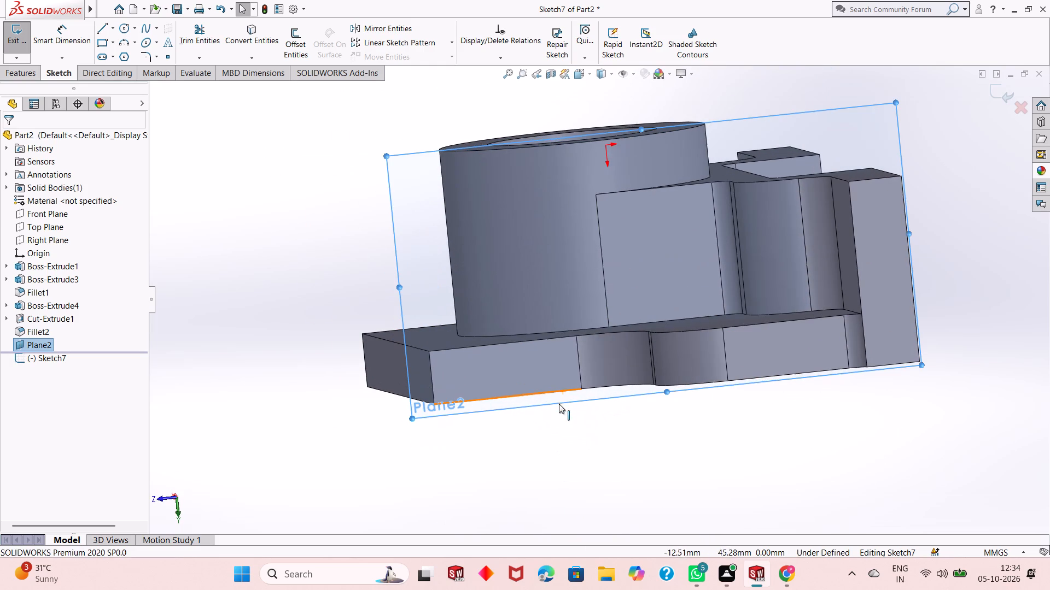
key("Escape")
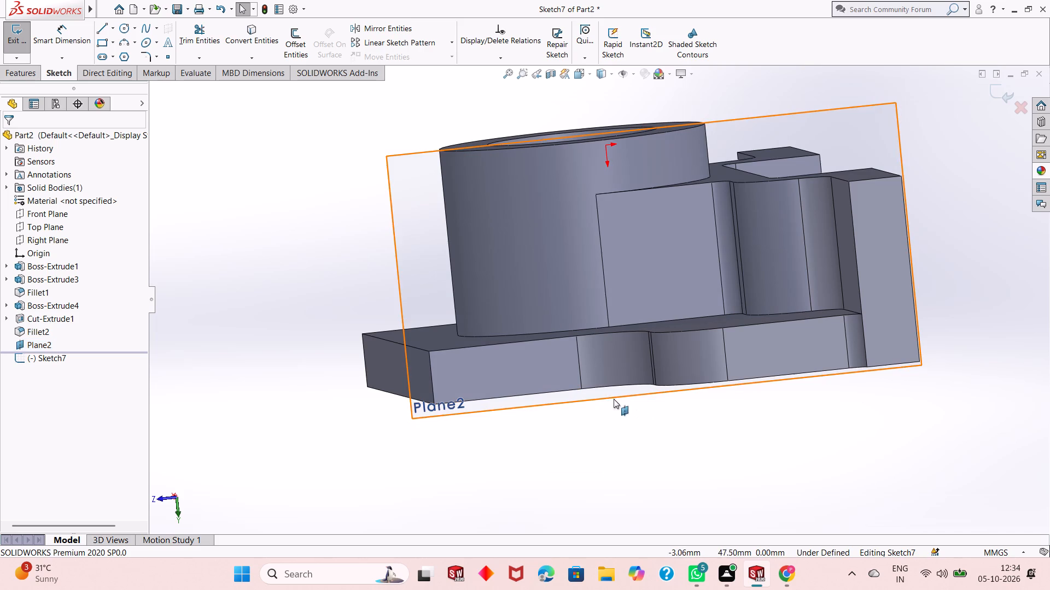
left_click(609, 395)
left_click_drag(667, 392, 669, 442)
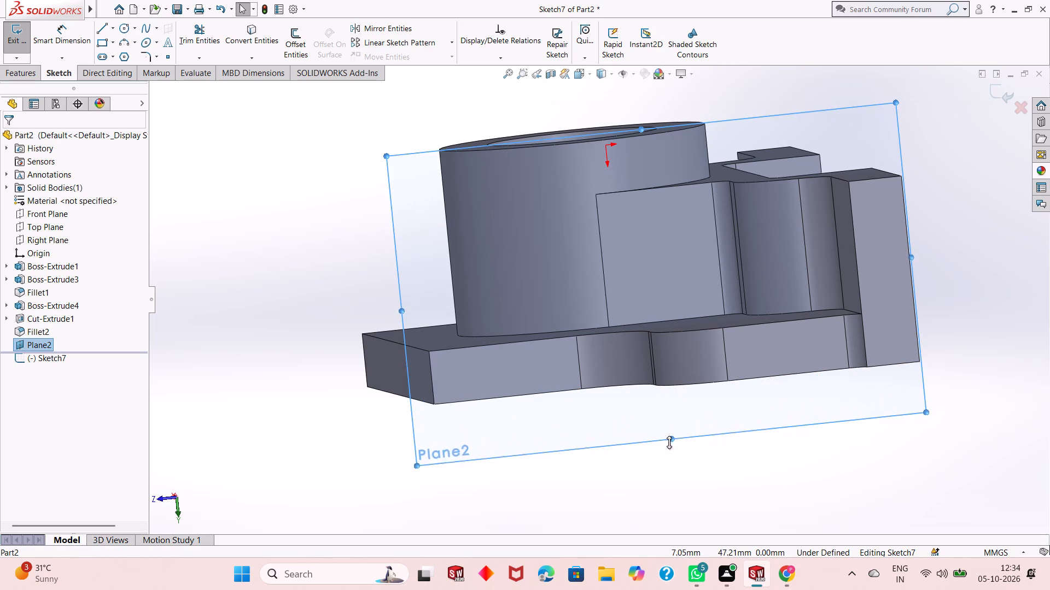
left_click_drag(669, 442, 673, 485)
key("Escape")
key("Escape")
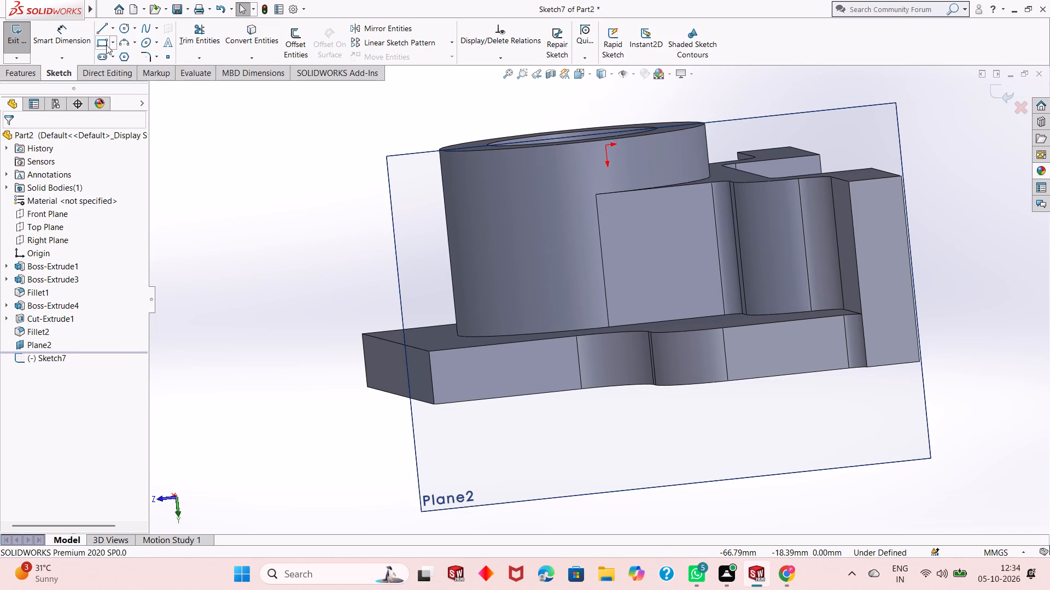
Sketch a circle of about 12.6 mm radius on the offset plane, clear of the base plate on the side away from the boss.
left_click(122, 31)
scroll(481, 379, "up", 1)
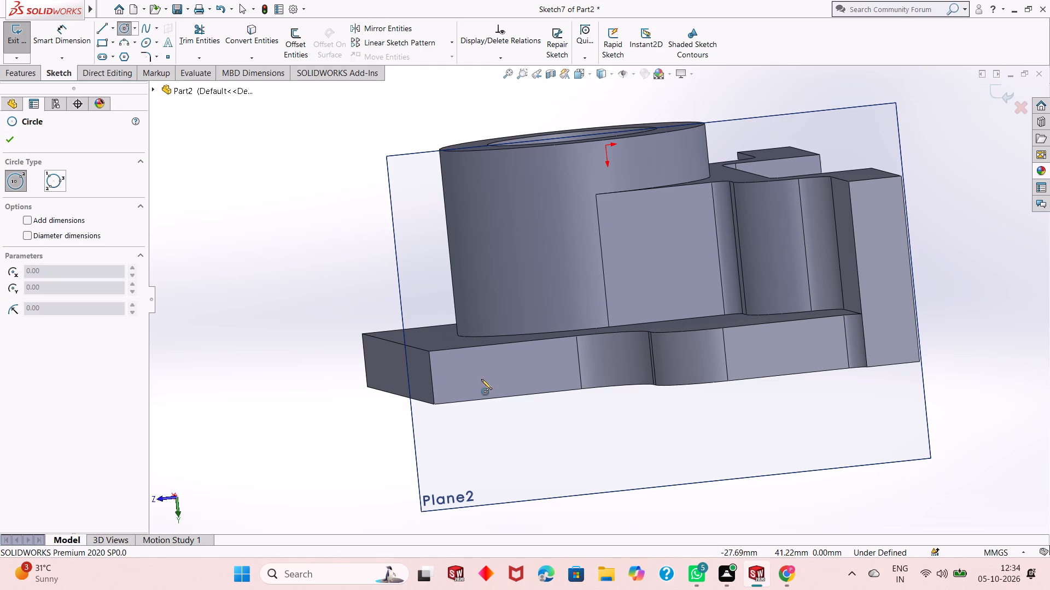
scroll(481, 379, "up", 1)
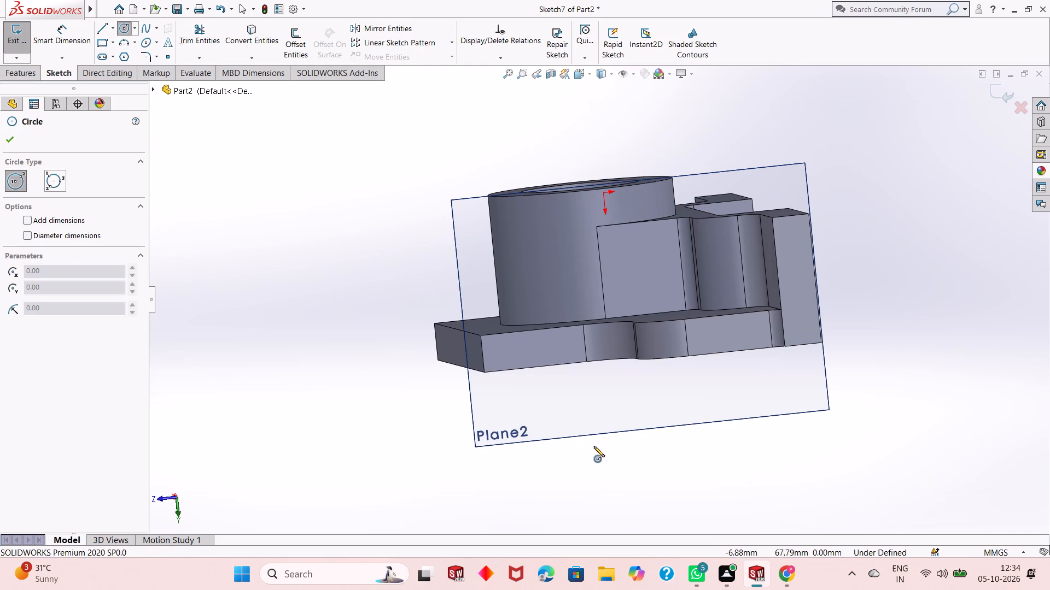
left_click(580, 452)
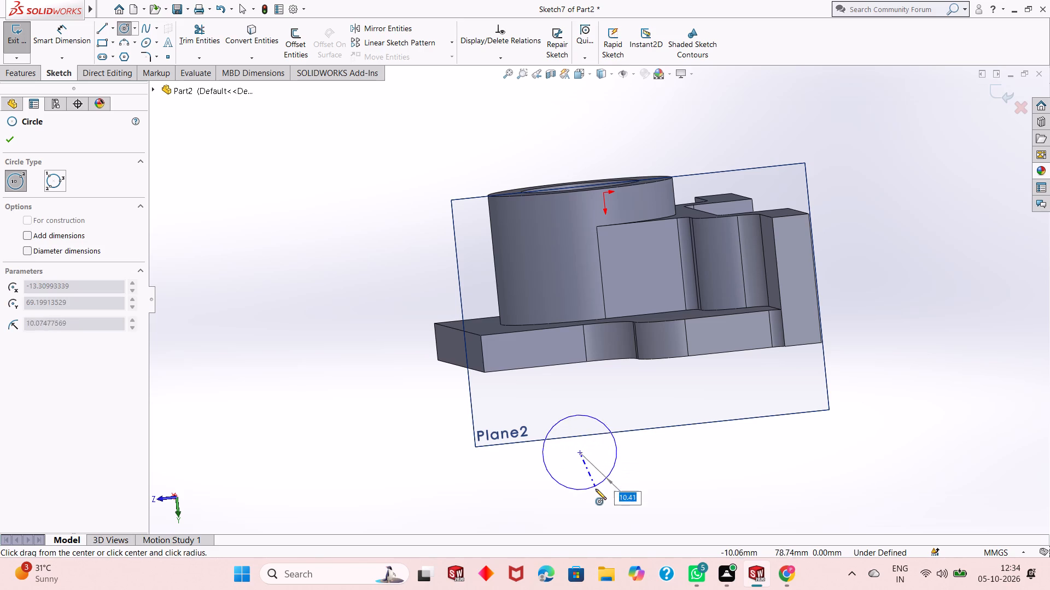
left_click(597, 495)
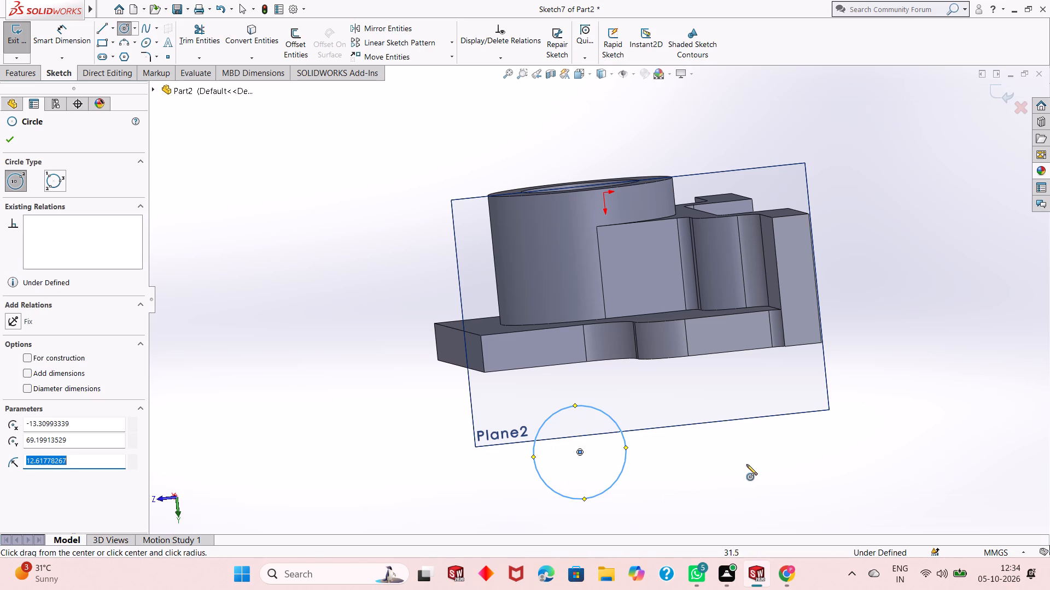
right_click(737, 447)
left_click(756, 456)
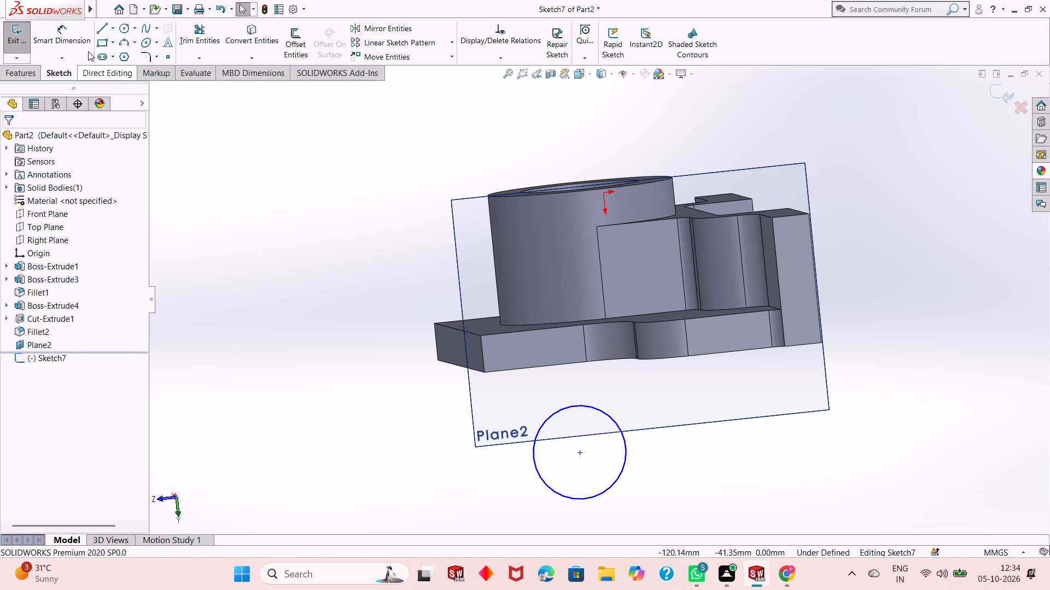
Dimension the new circle's diameter as 38 mm.
left_click(78, 41)
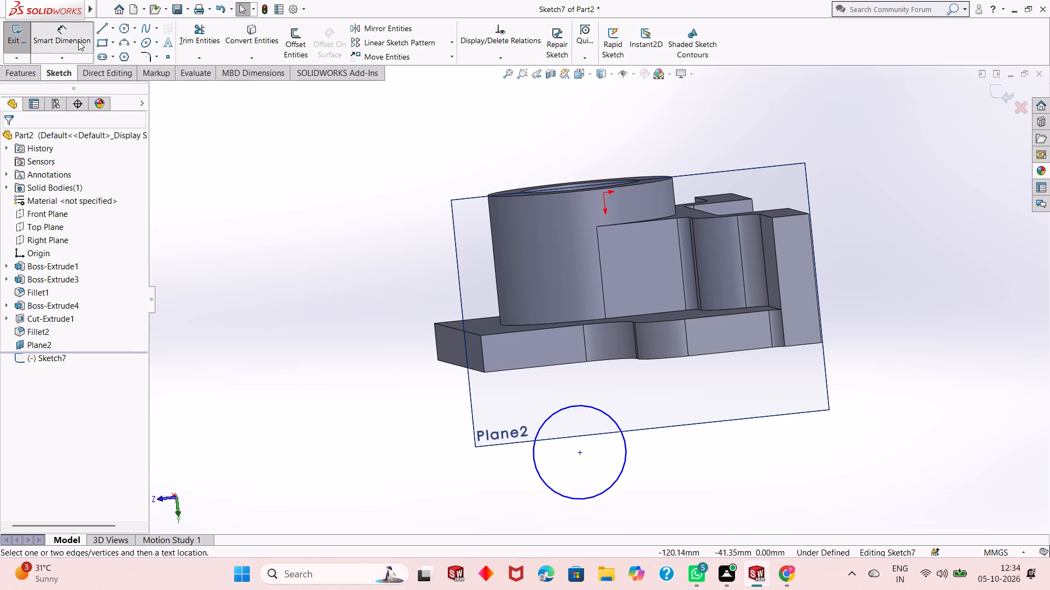
scroll(592, 416, "down", 1)
scroll(595, 414, "up", 1)
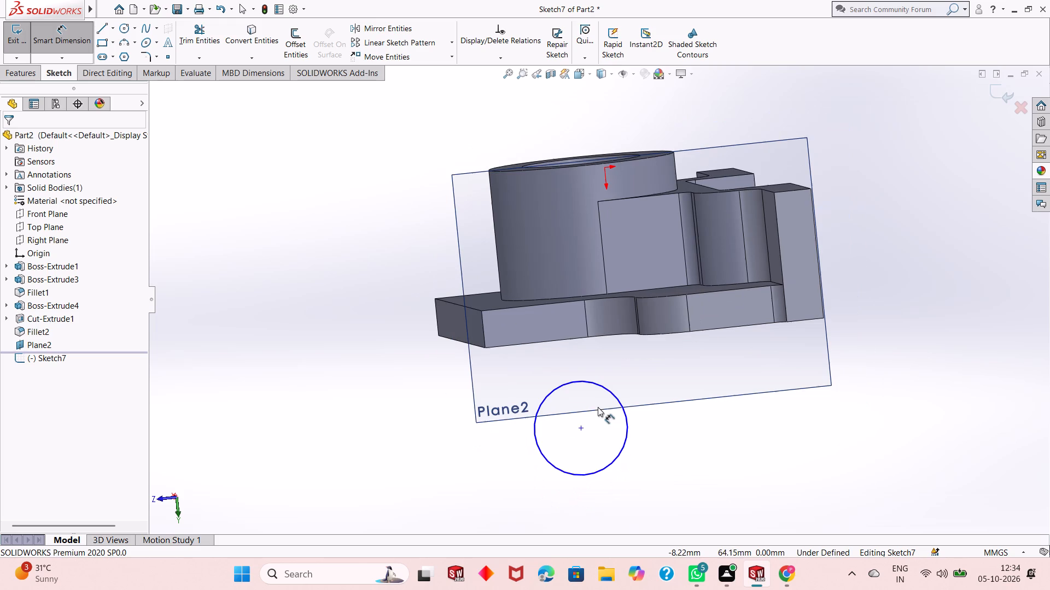
scroll(596, 418, "up", 1)
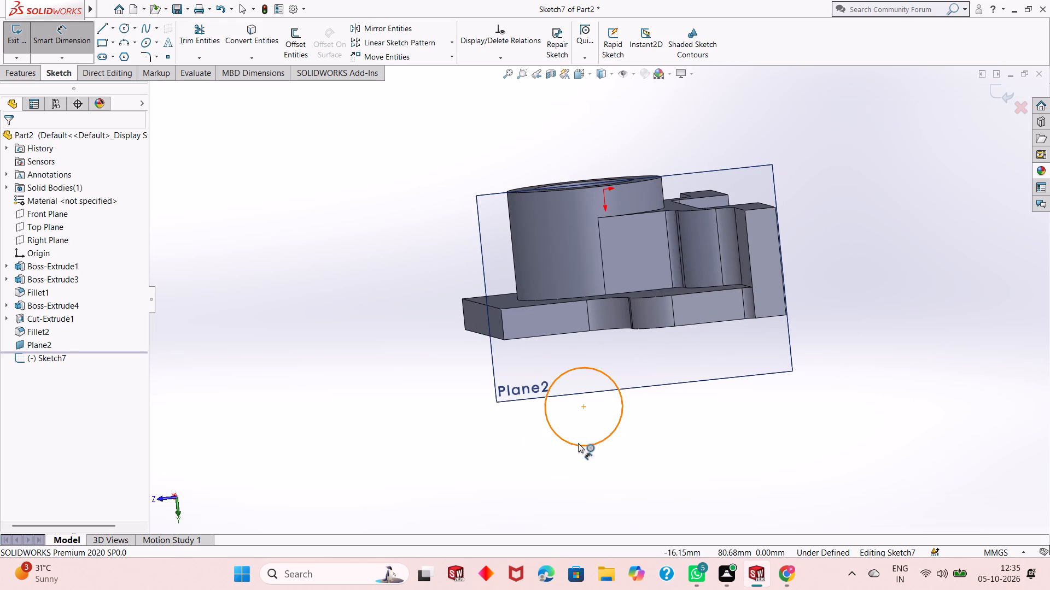
left_click(570, 443)
left_click(471, 488)
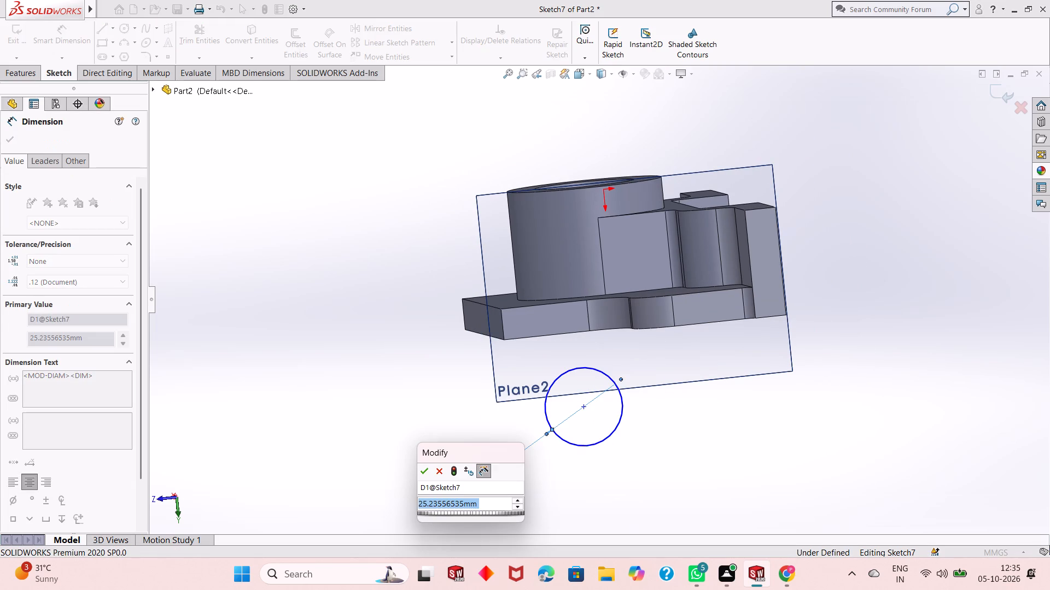
type("38")
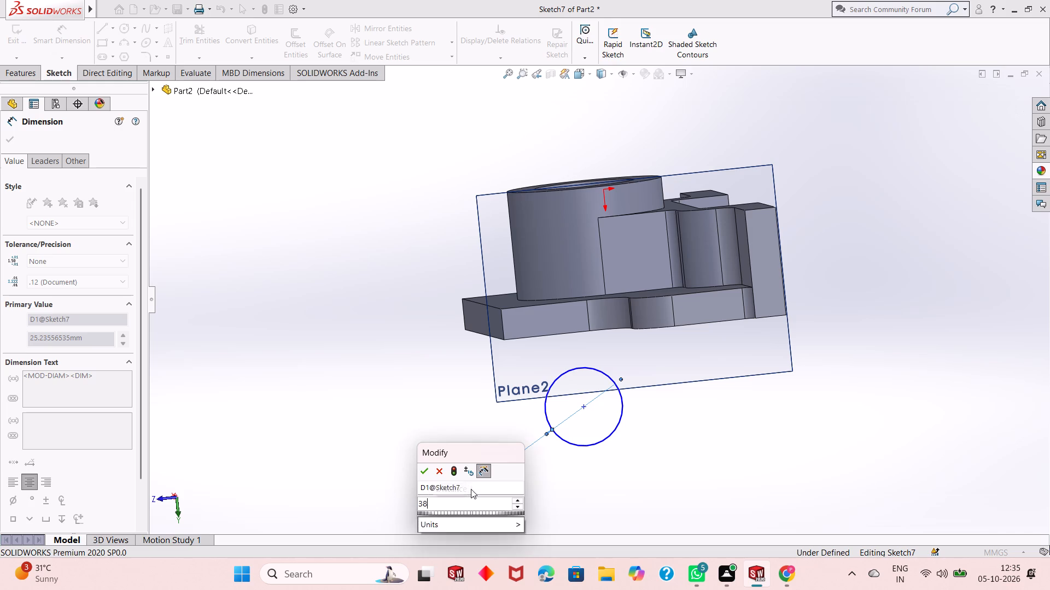
key("Return")
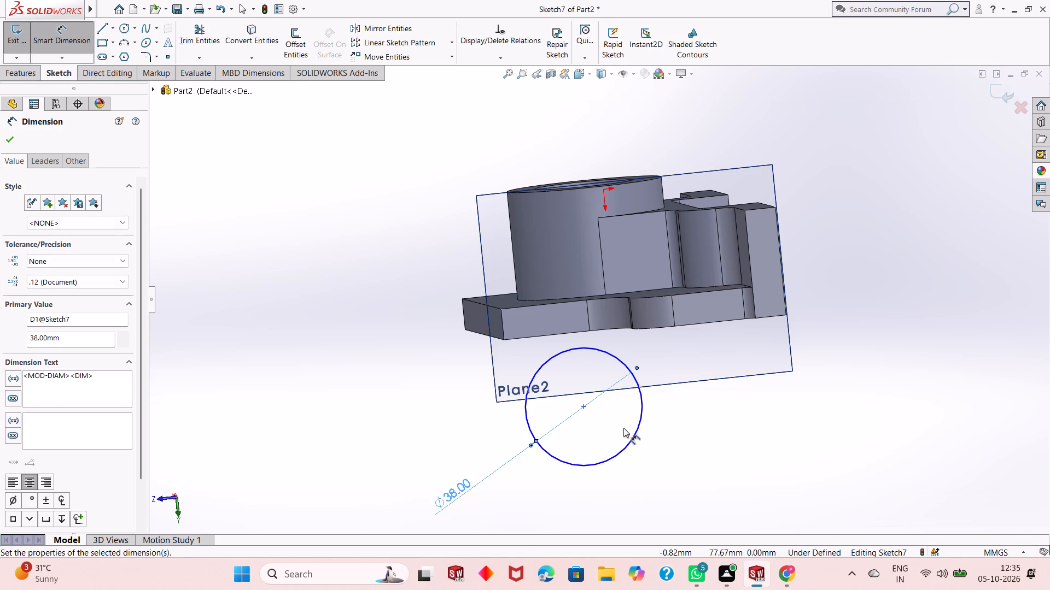
Dimension the circle's centre 28 mm from the base plate's end edge, at the end farthest from the upright wall.
scroll(623, 428, "up", 1)
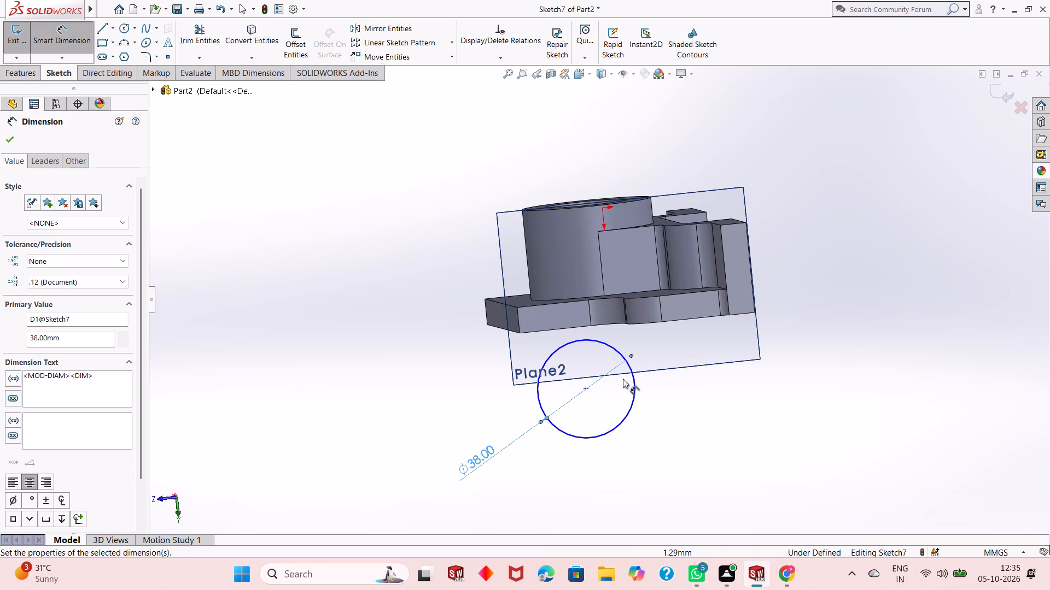
left_click(586, 391)
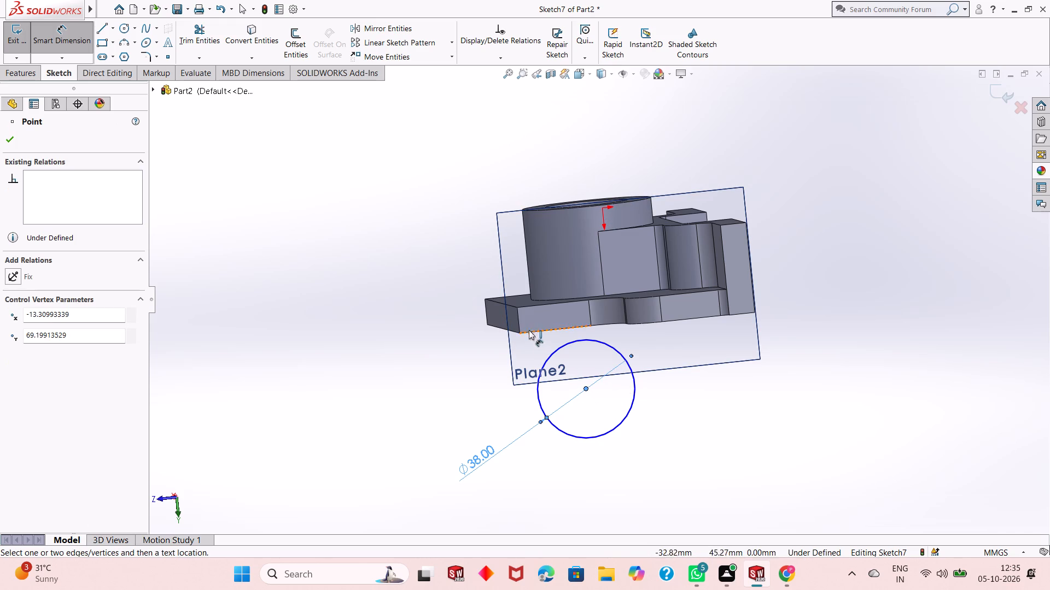
left_click(517, 310)
left_click(578, 483)
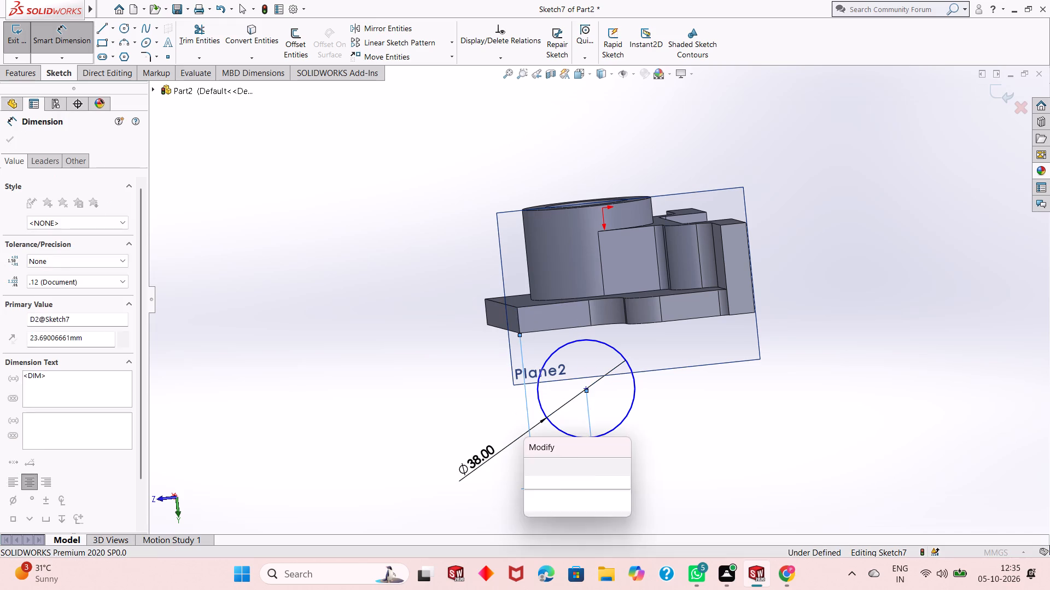
type("258")
key("BackSpace")
key("BackSpace")
key("8")
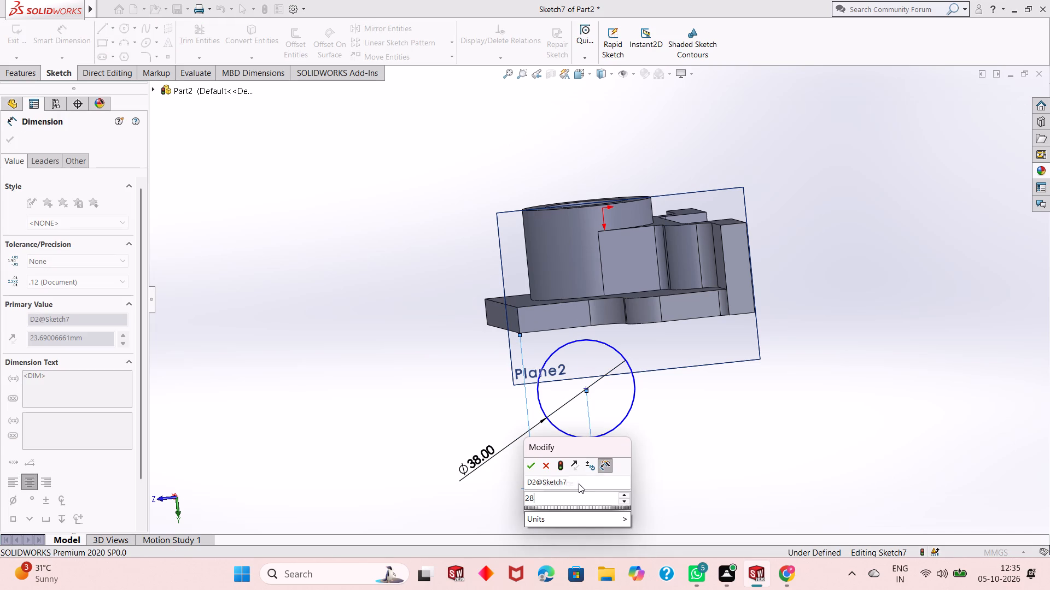
key("Return")
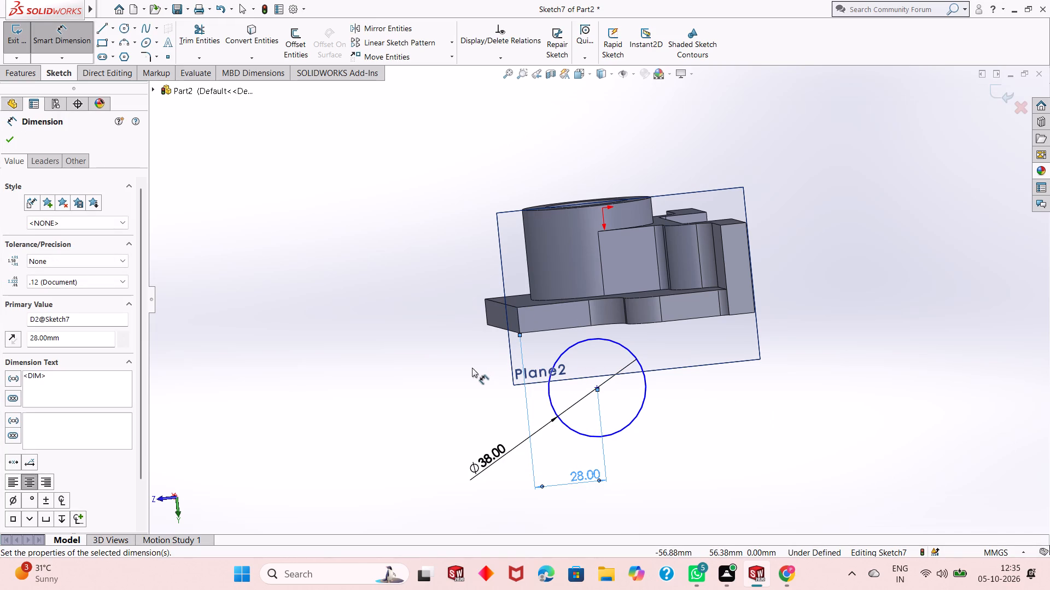
Dimension the circle's centre 56 mm from the base plate's long outer edge on the side away from the boss.
left_click(598, 385)
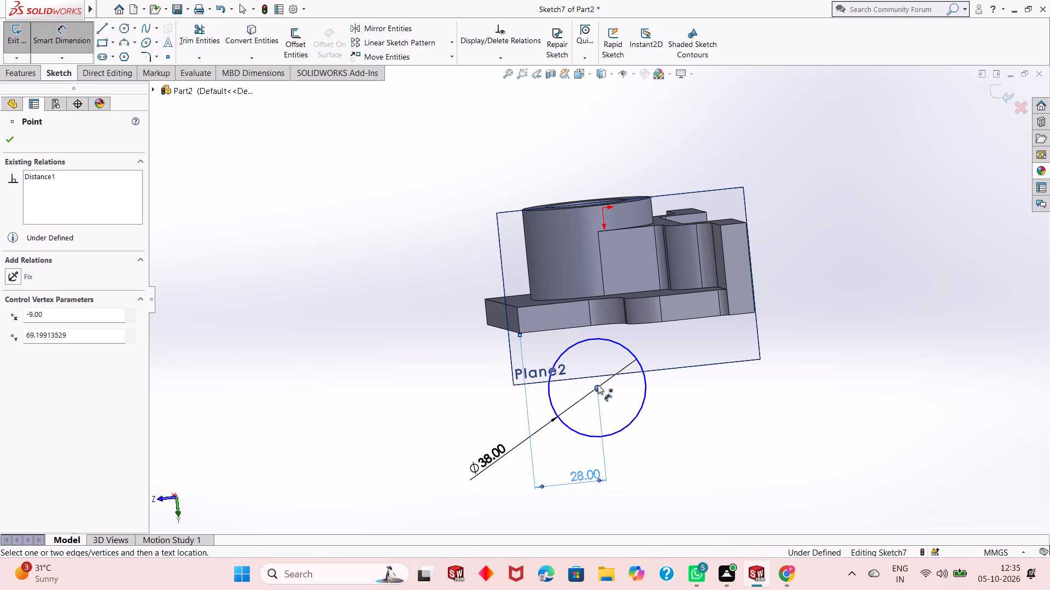
left_click(557, 331)
left_click(439, 381)
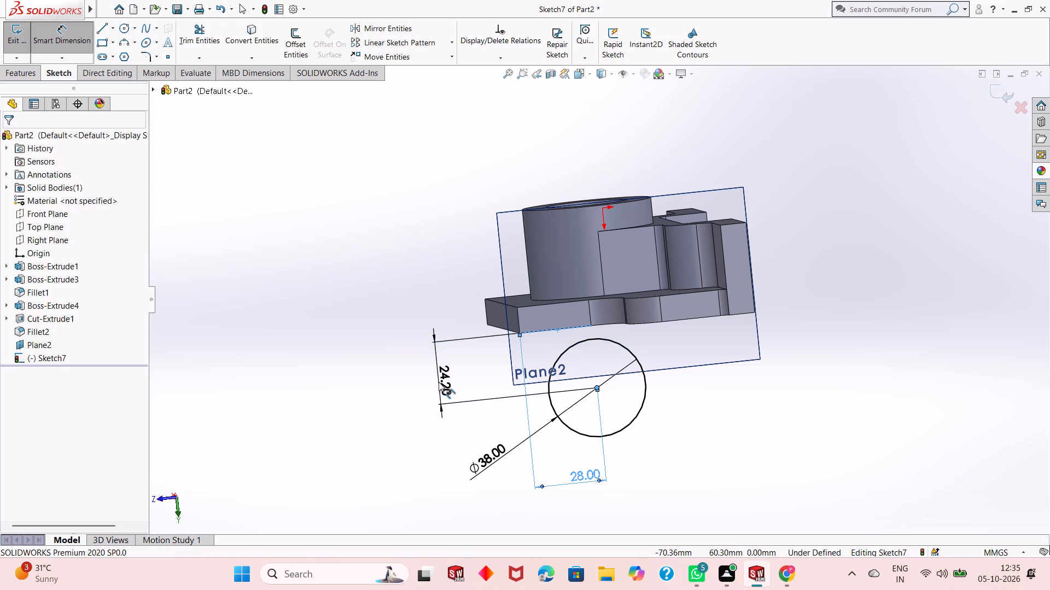
type("56")
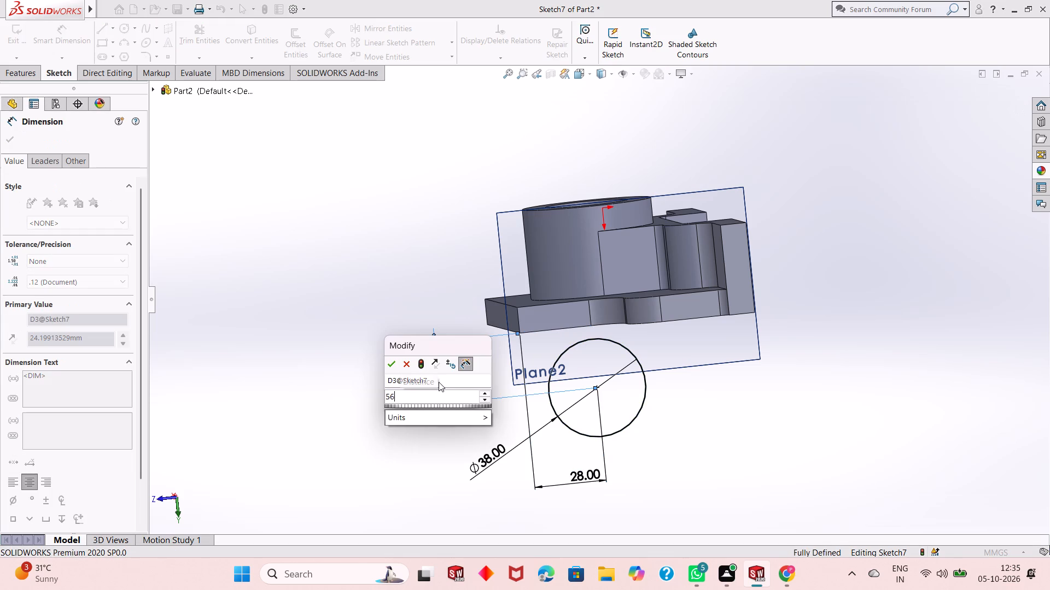
key("Return")
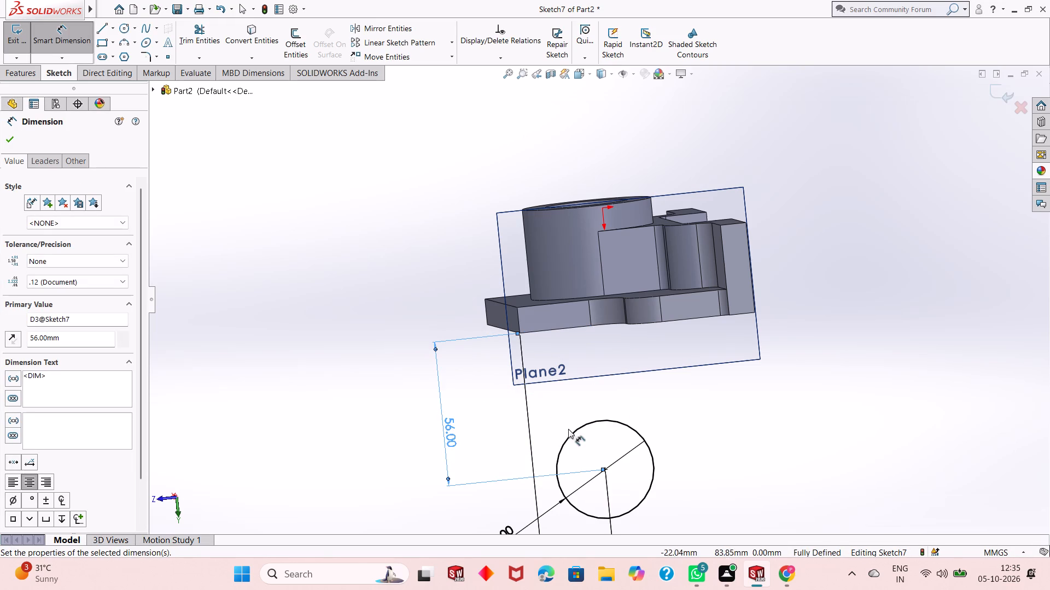
scroll(554, 409, "up", 2)
right_click(411, 390)
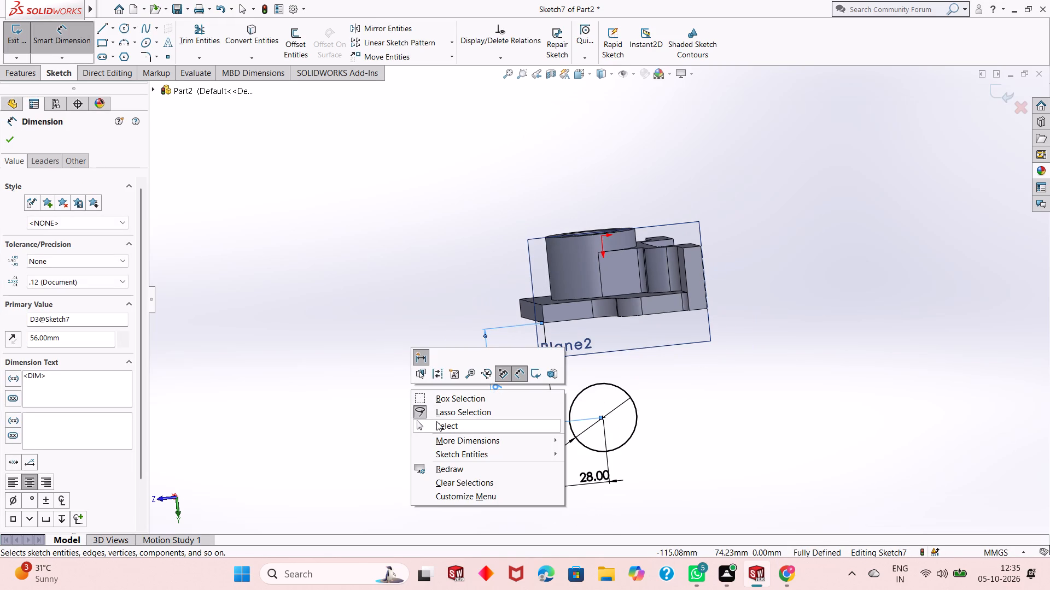
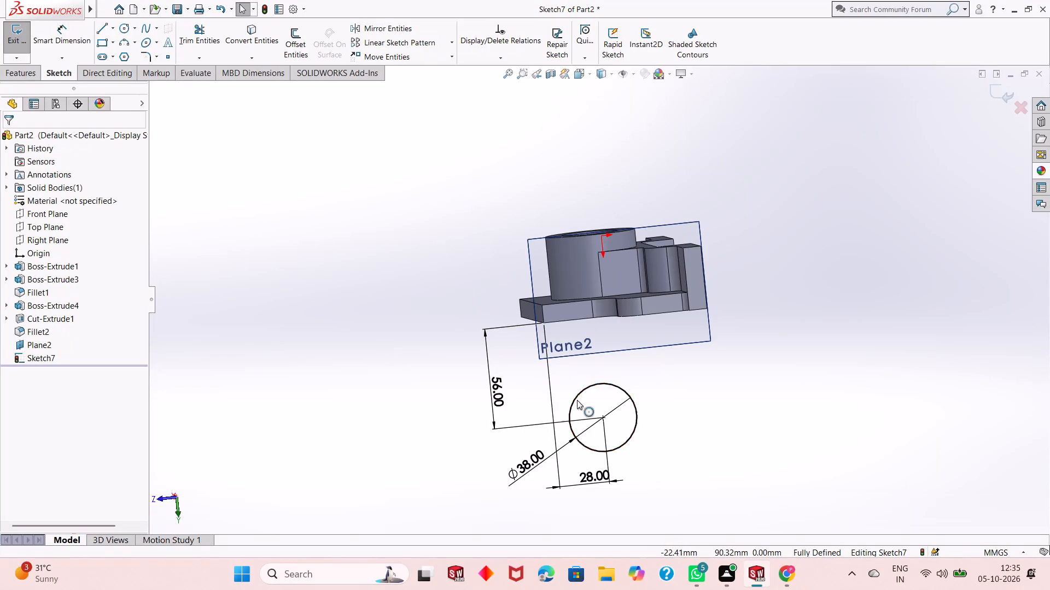
Sketch a line about 62 mm long from the base plate's lower corner, at the end farthest from the upright wall, to the 38 mm circle.
scroll(608, 387, "down", 1)
scroll(646, 331, "down", 1)
scroll(618, 412, "up", 3)
scroll(637, 277, "down", 2)
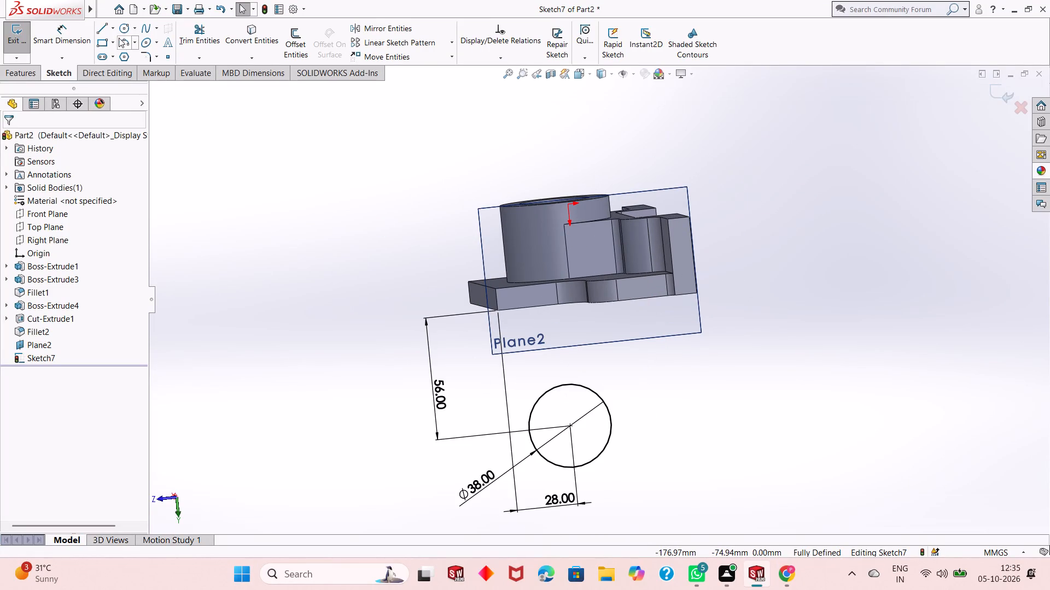
left_click(106, 32)
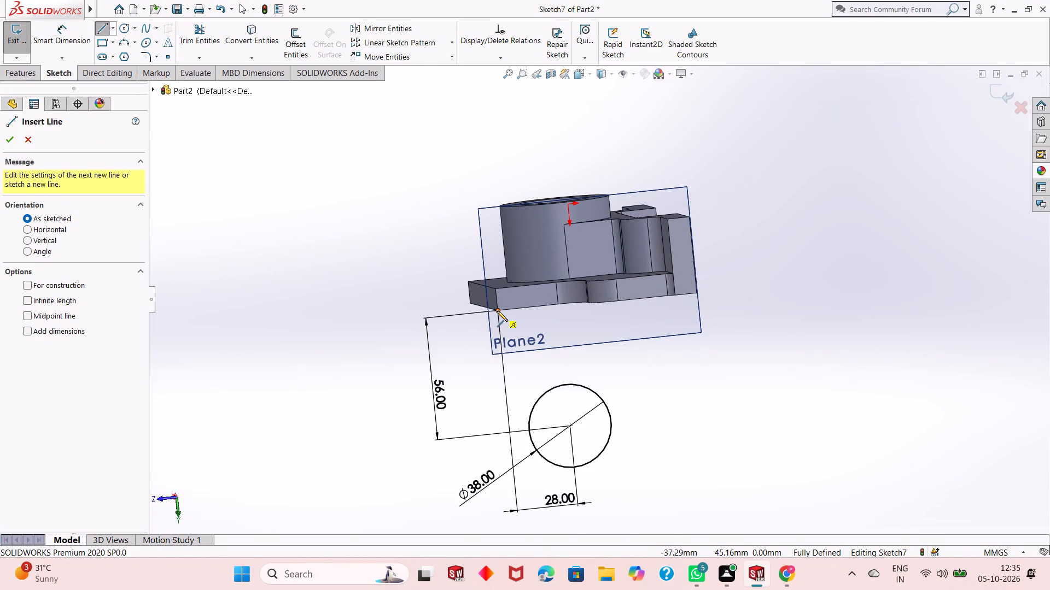
left_click(497, 311)
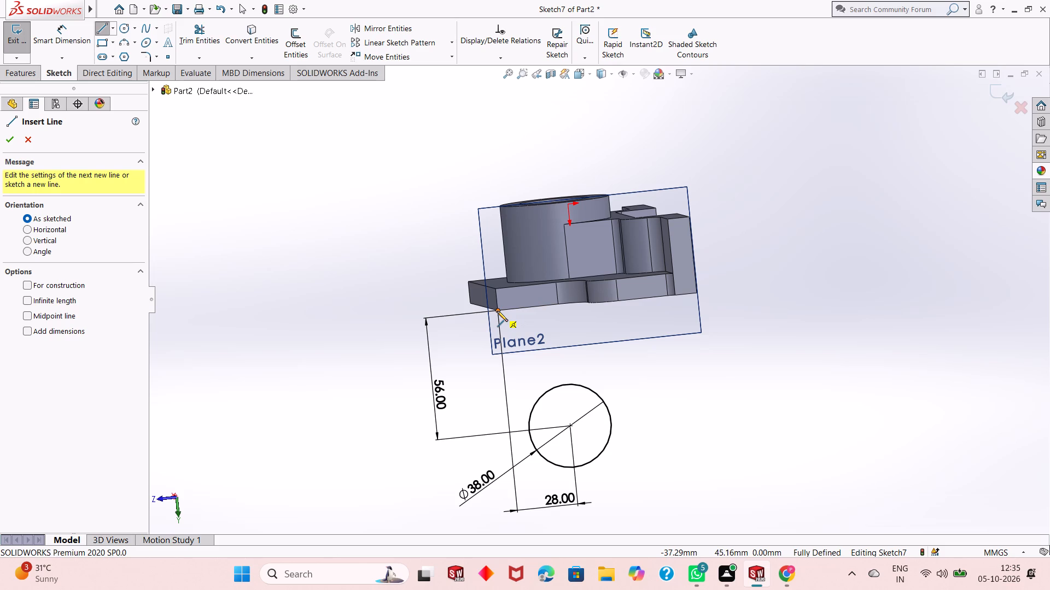
left_click(532, 441)
key("Escape")
key("Escape")
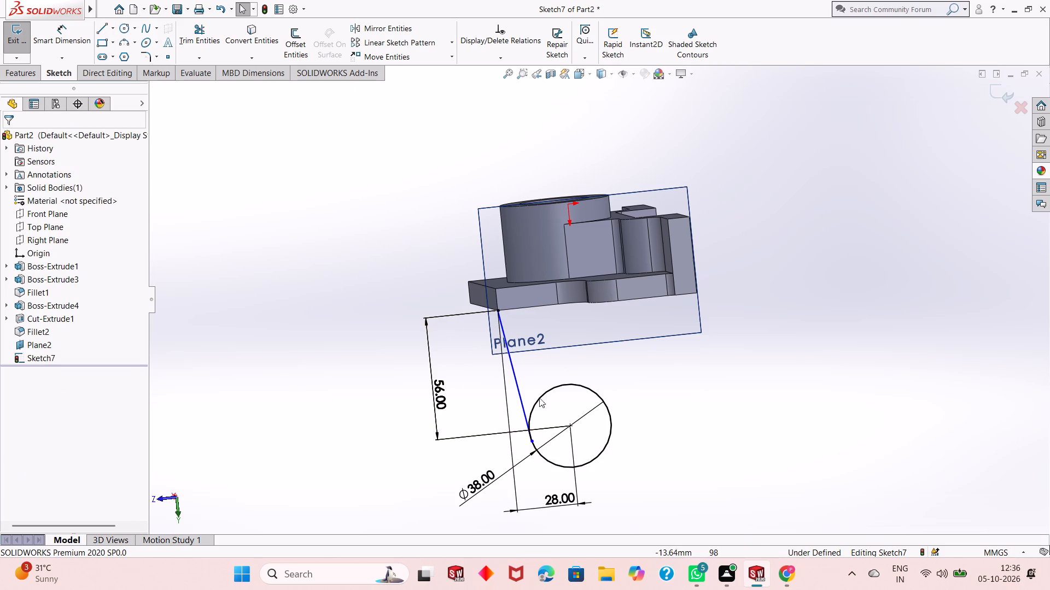
Add a tangent relation between the new line and the 38 mm circle.
left_click(513, 381)
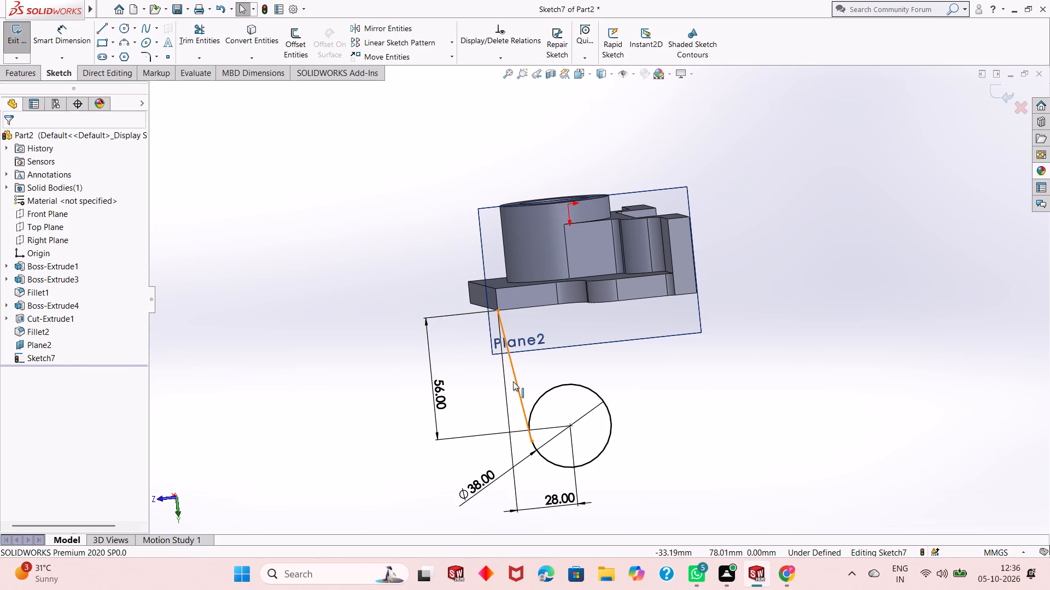
left_click(542, 394, "ctrl")
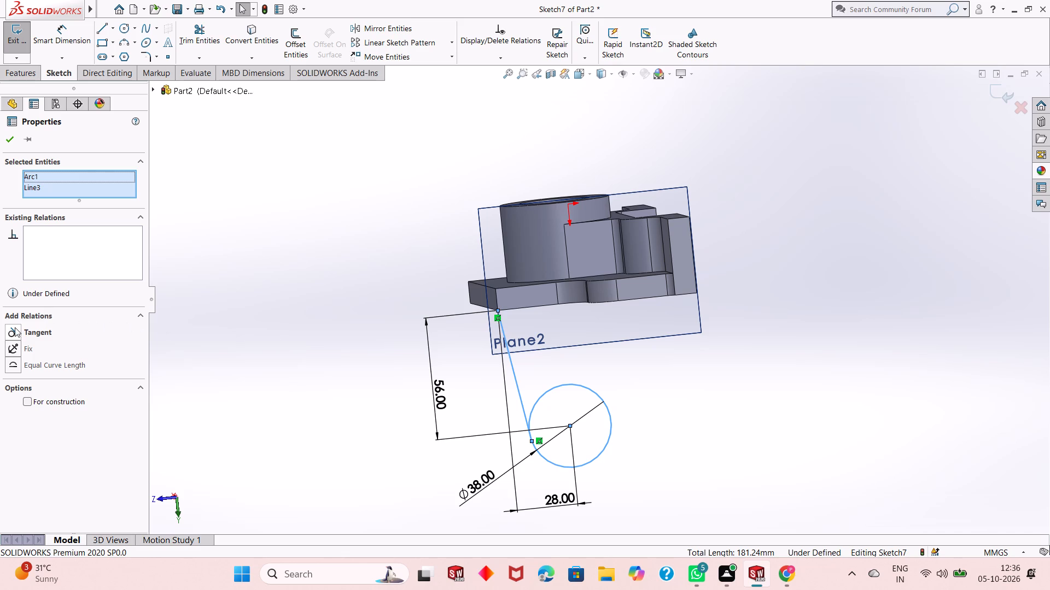
left_click(11, 332)
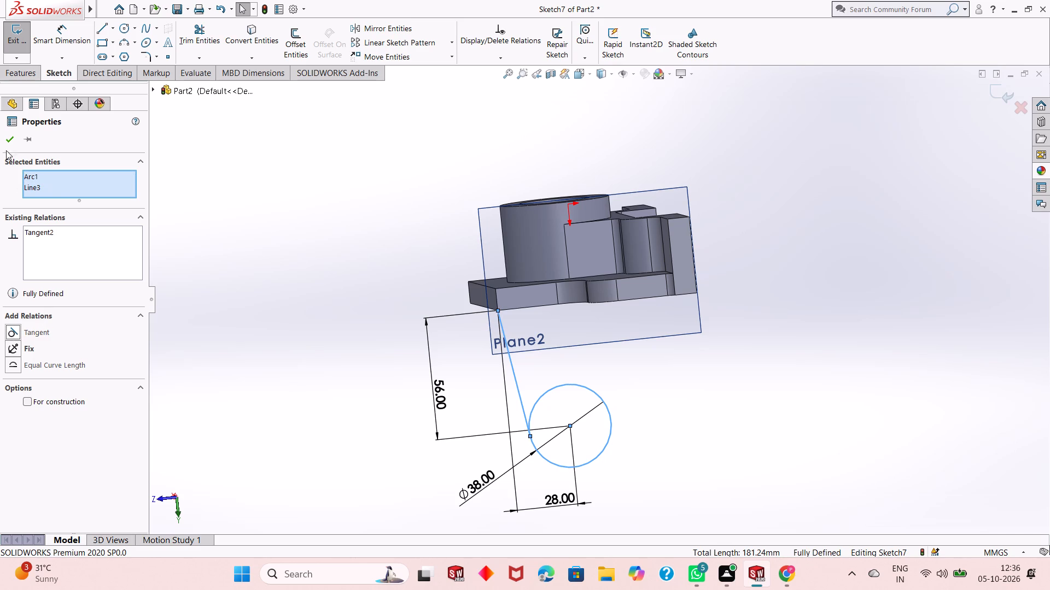
left_click(6, 138)
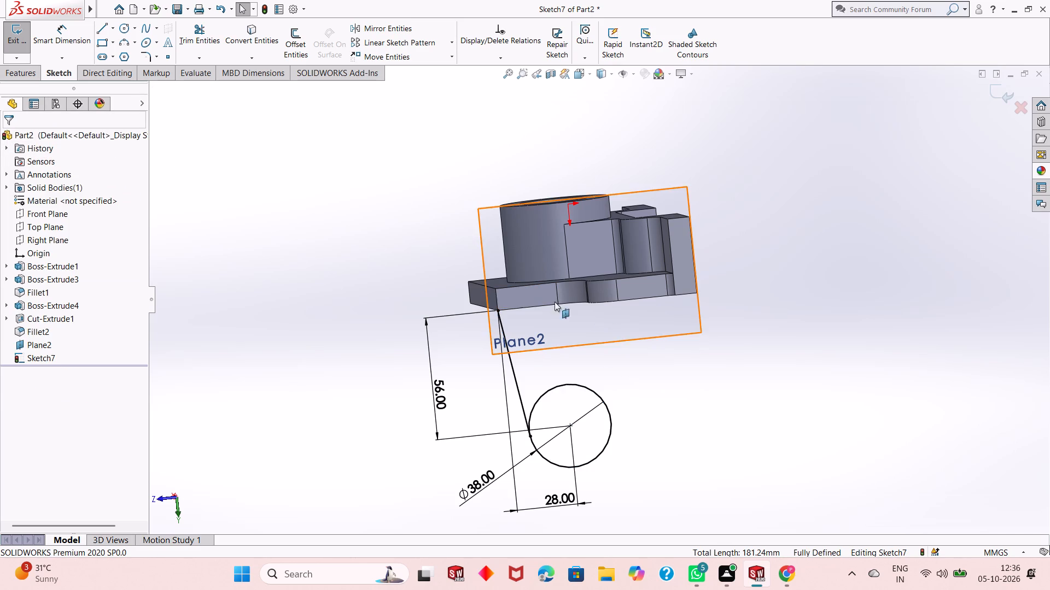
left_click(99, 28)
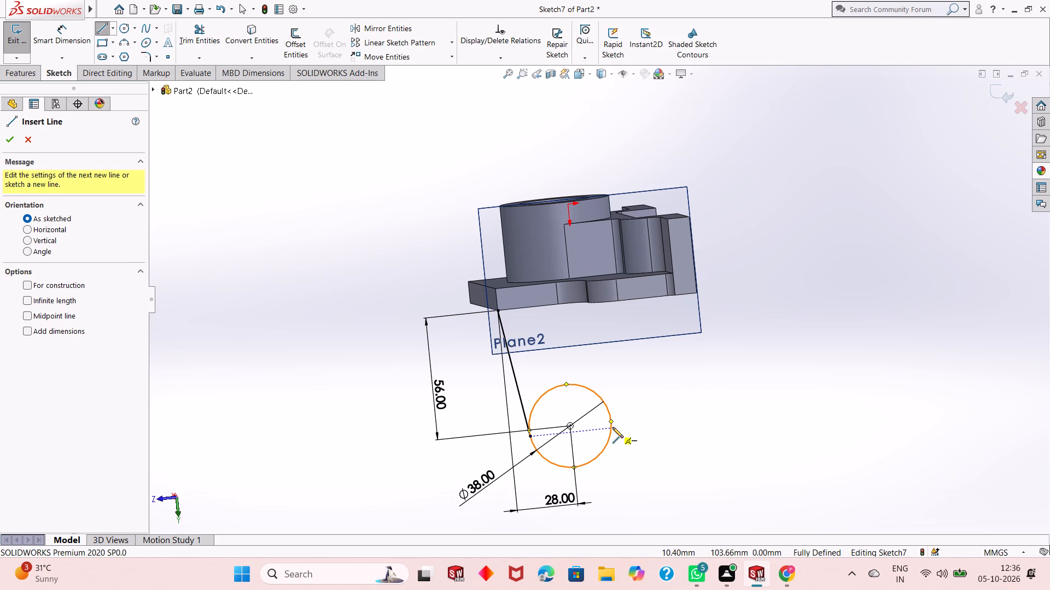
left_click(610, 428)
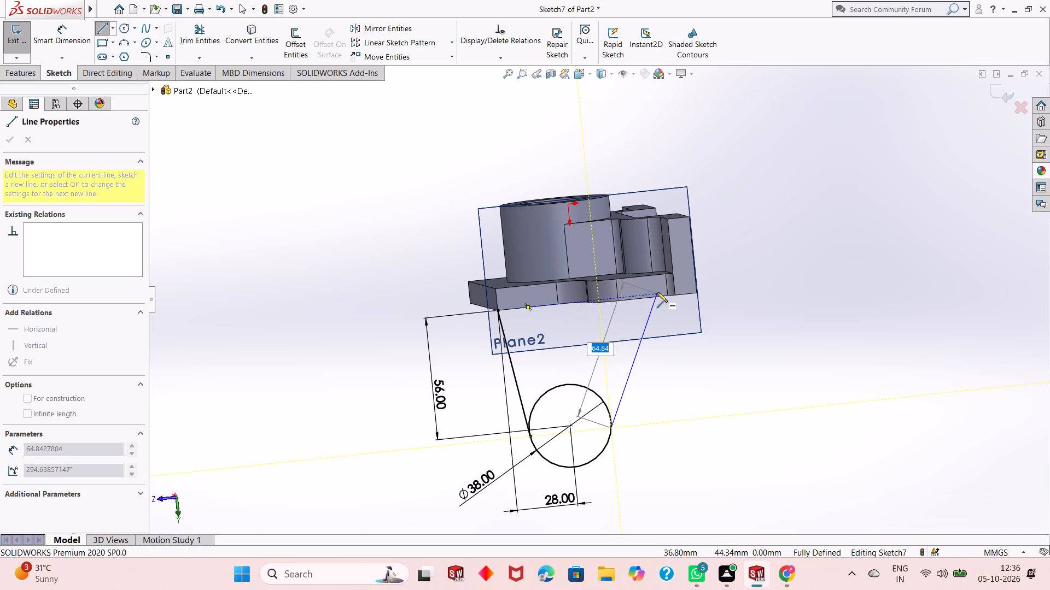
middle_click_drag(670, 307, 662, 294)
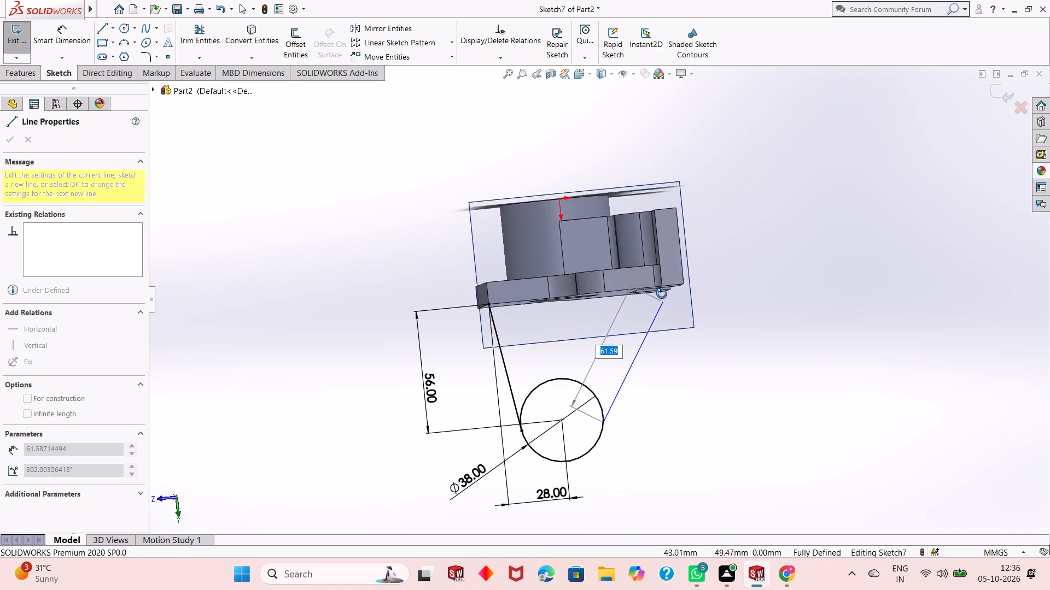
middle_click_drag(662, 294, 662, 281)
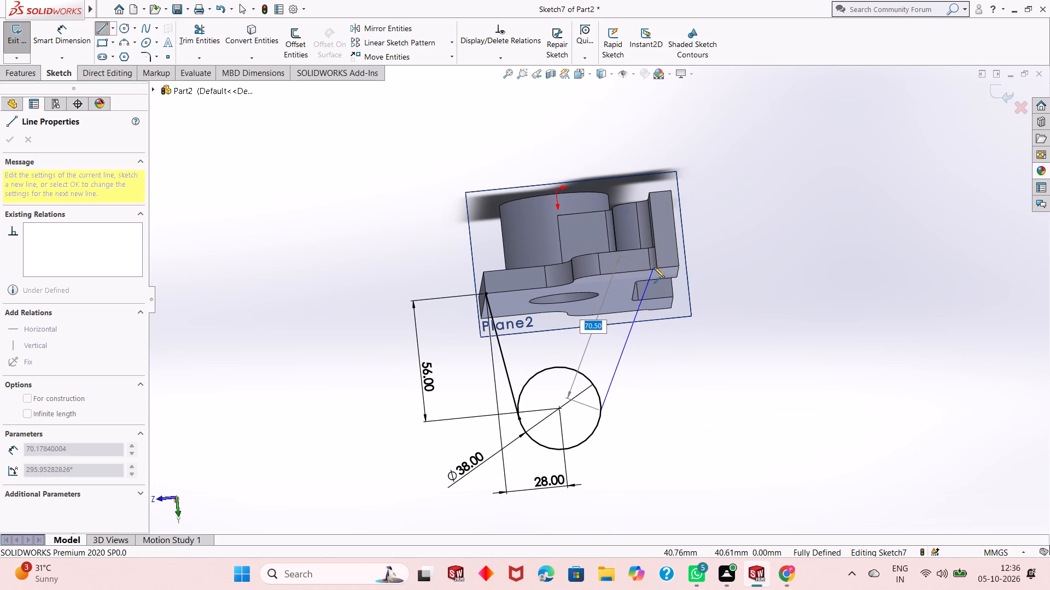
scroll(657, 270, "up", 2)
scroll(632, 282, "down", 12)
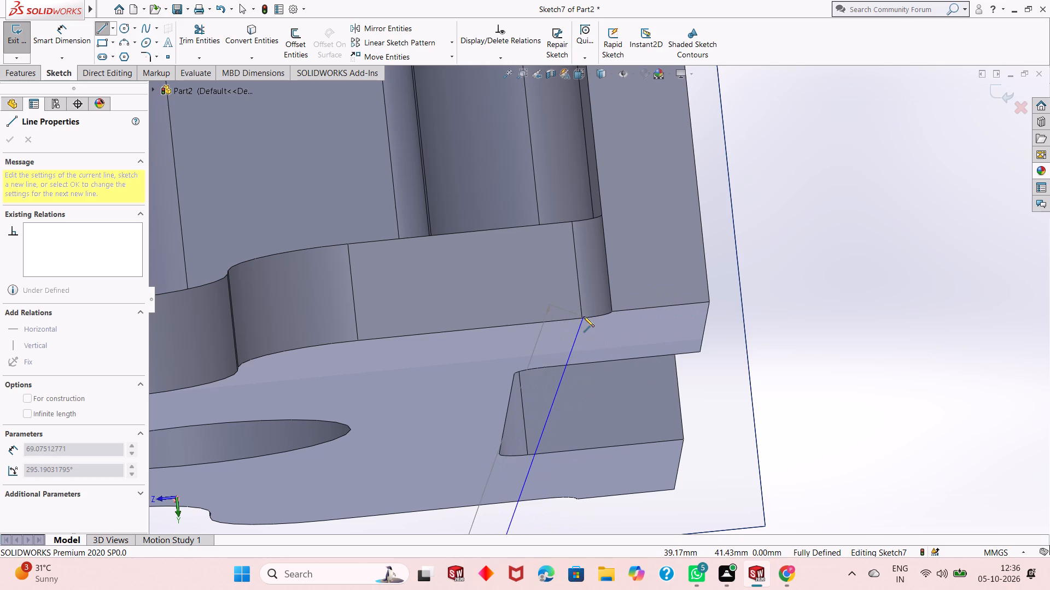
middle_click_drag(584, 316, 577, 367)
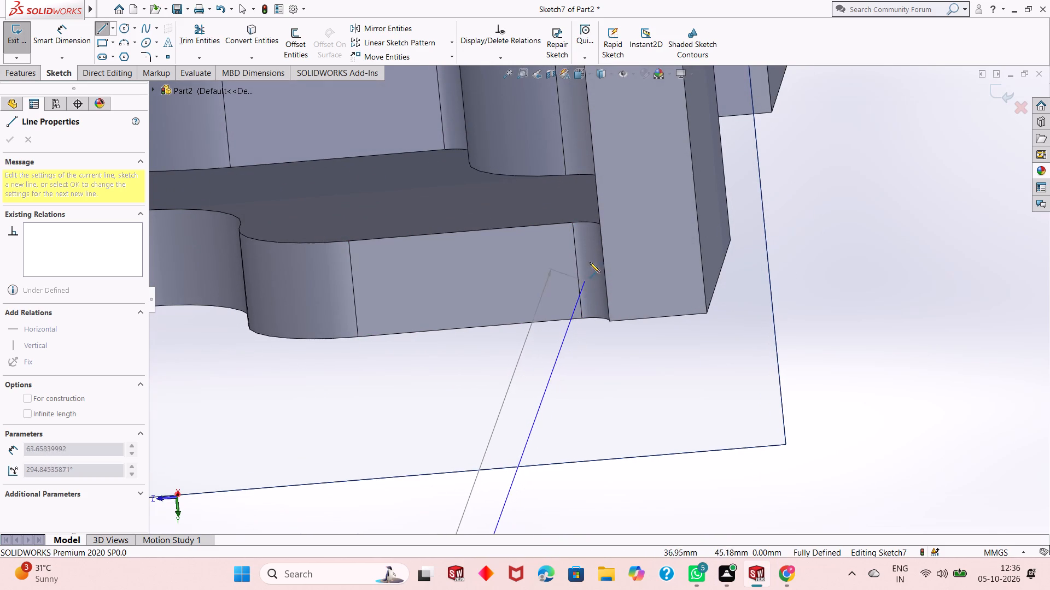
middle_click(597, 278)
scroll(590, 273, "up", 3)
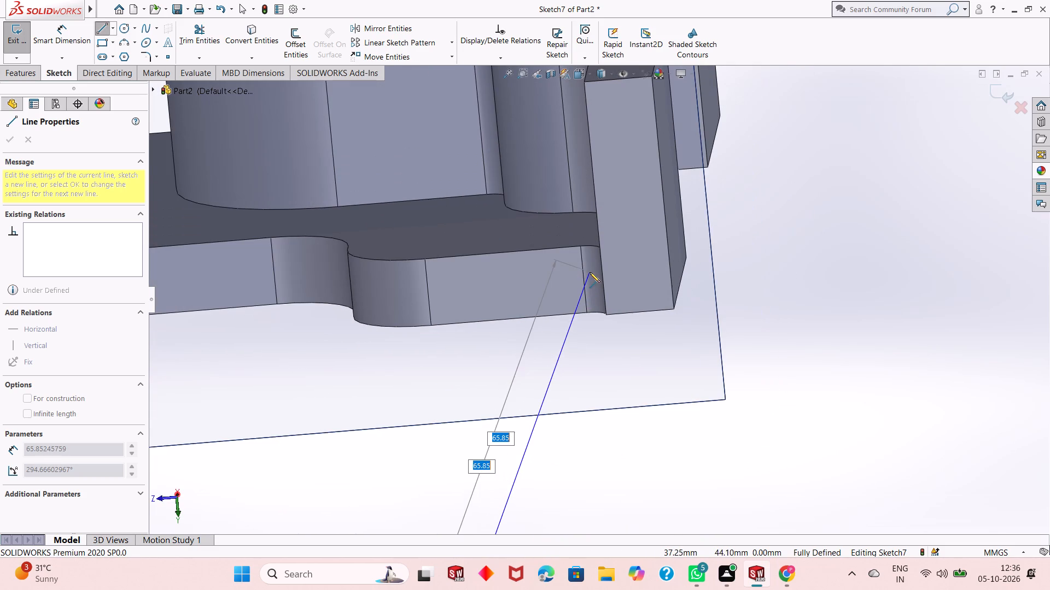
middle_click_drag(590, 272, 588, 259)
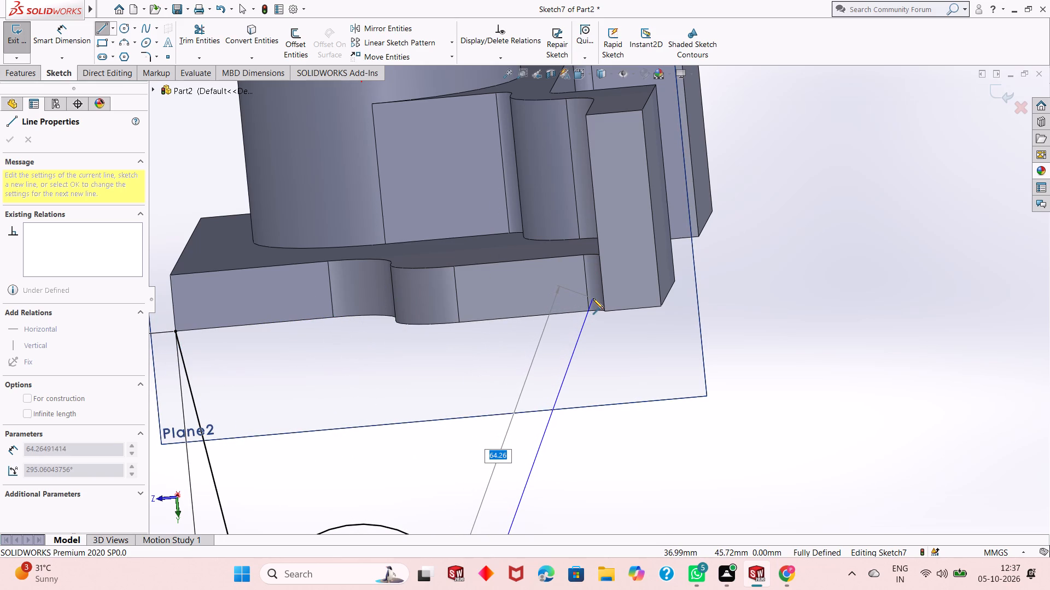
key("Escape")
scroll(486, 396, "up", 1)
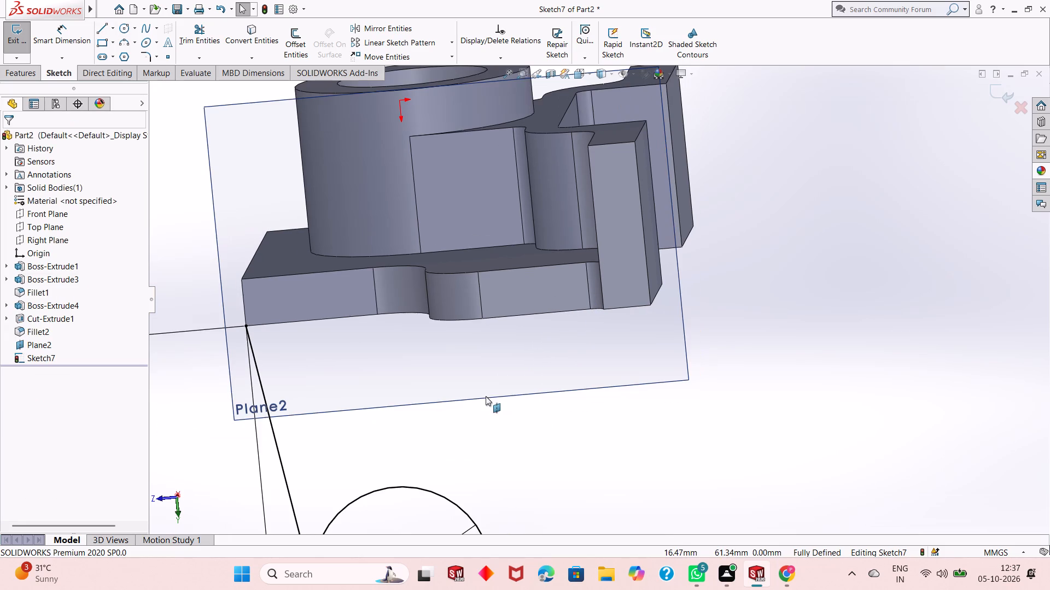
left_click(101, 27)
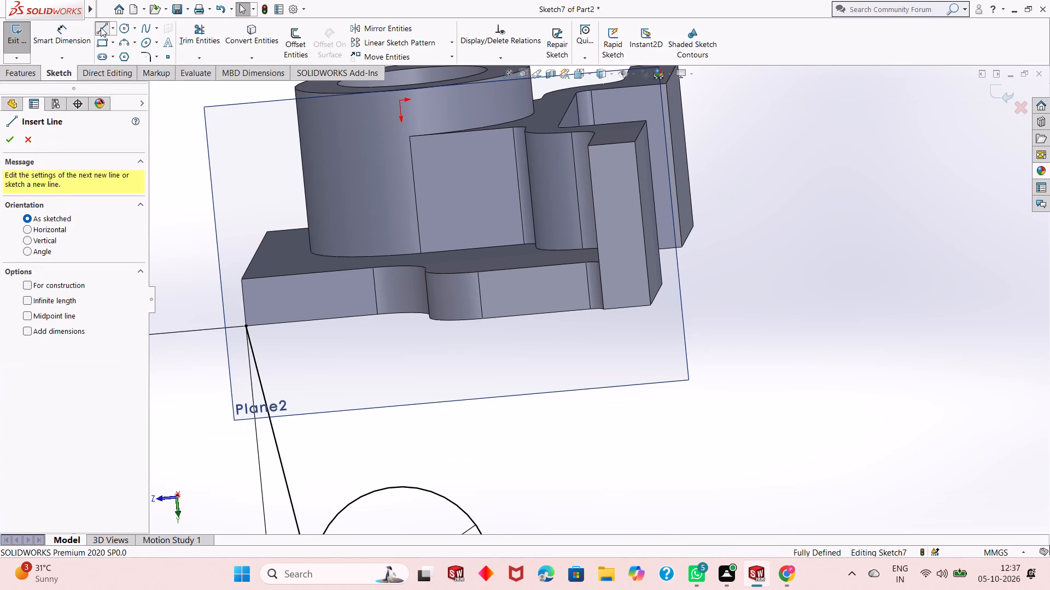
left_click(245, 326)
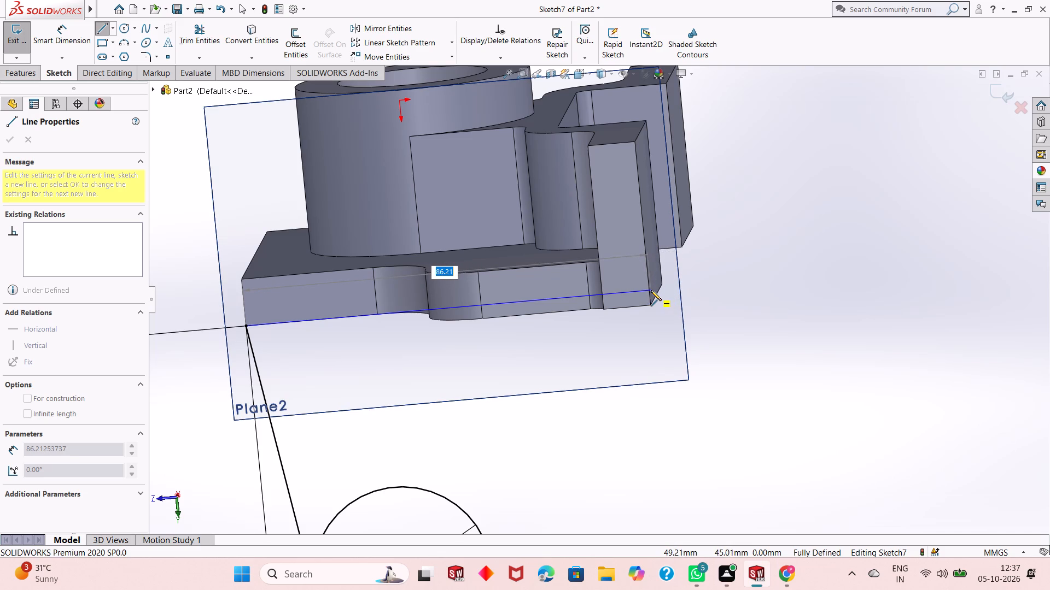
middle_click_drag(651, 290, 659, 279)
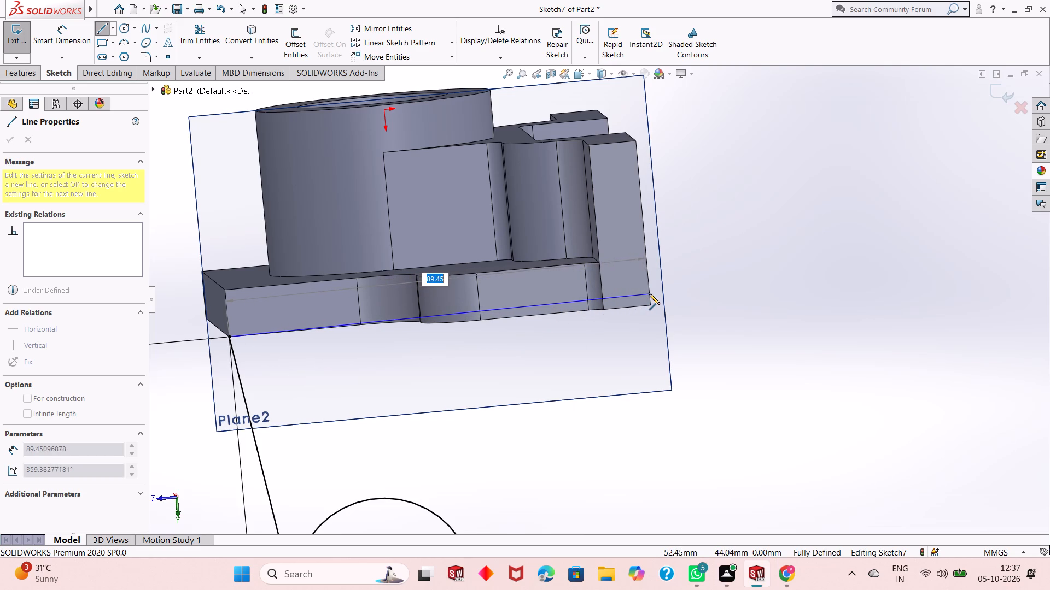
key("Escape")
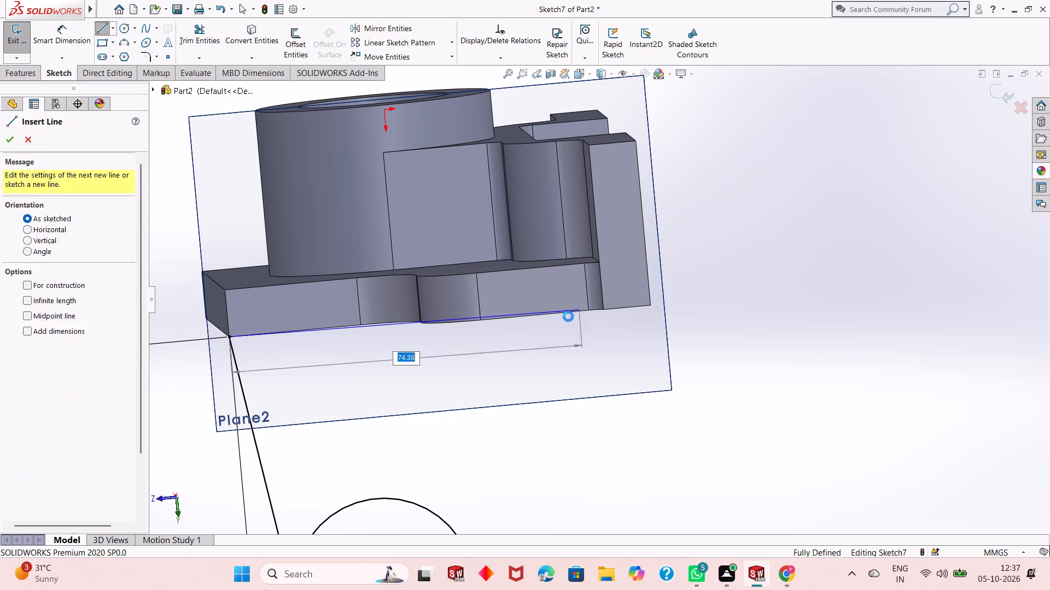
Examine from several angles how the sketch on the offset plane lines up with the base plate's lower edge and upright wall.
scroll(550, 353, "up", 4)
middle_click_drag(544, 376, 581, 356)
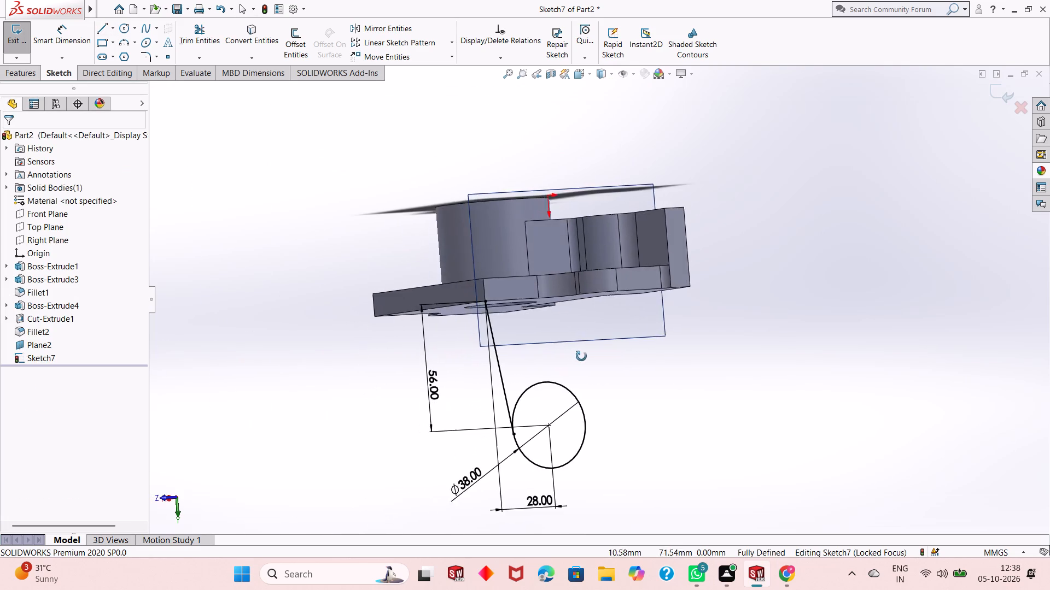
middle_click_drag(581, 356, 568, 326)
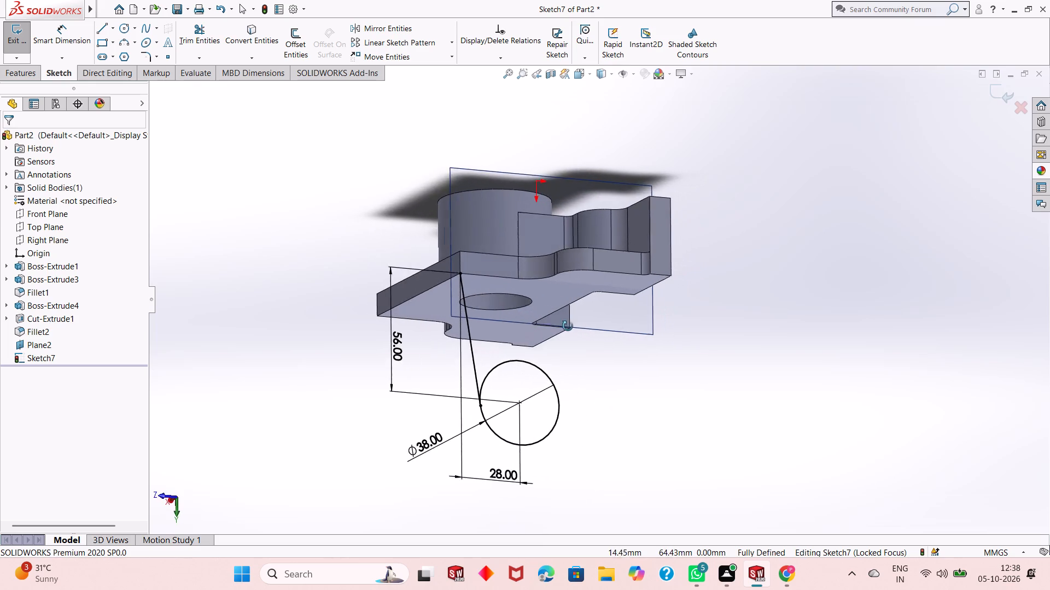
middle_click_drag(568, 326, 554, 358)
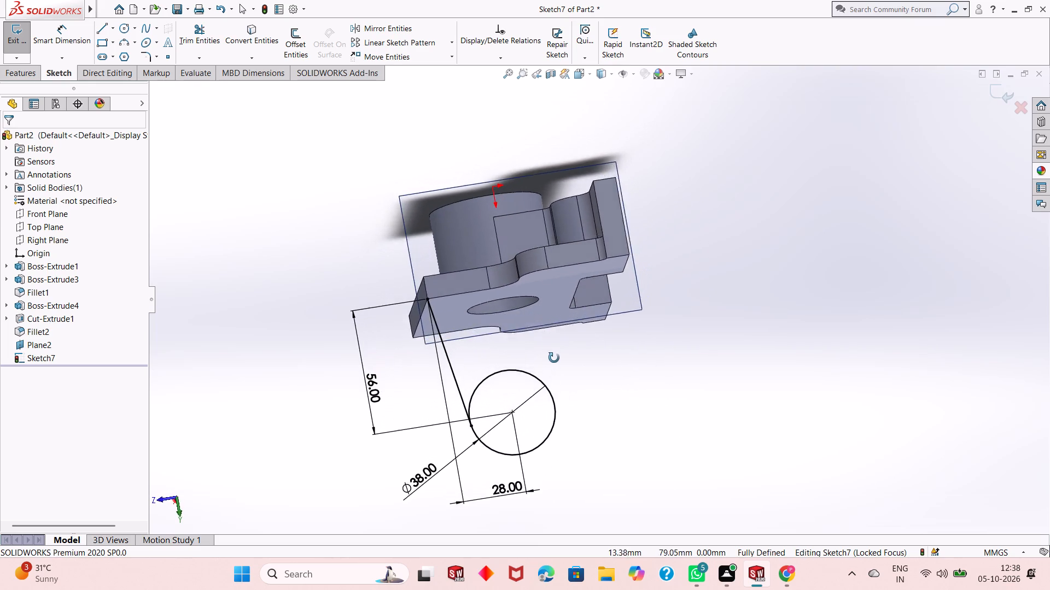
middle_click_drag(554, 358, 546, 412)
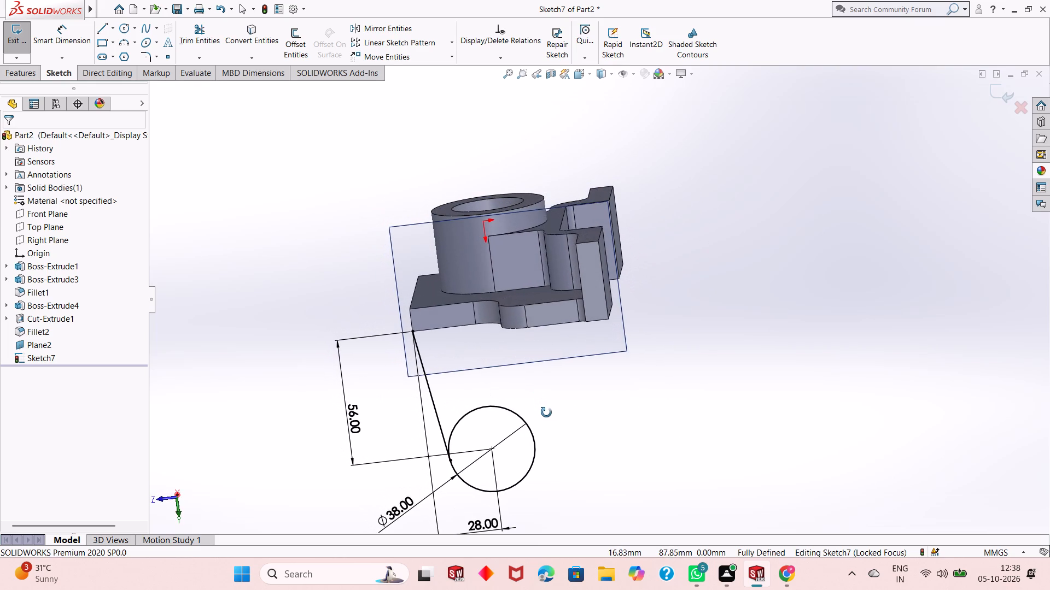
middle_click_drag(546, 412, 553, 391)
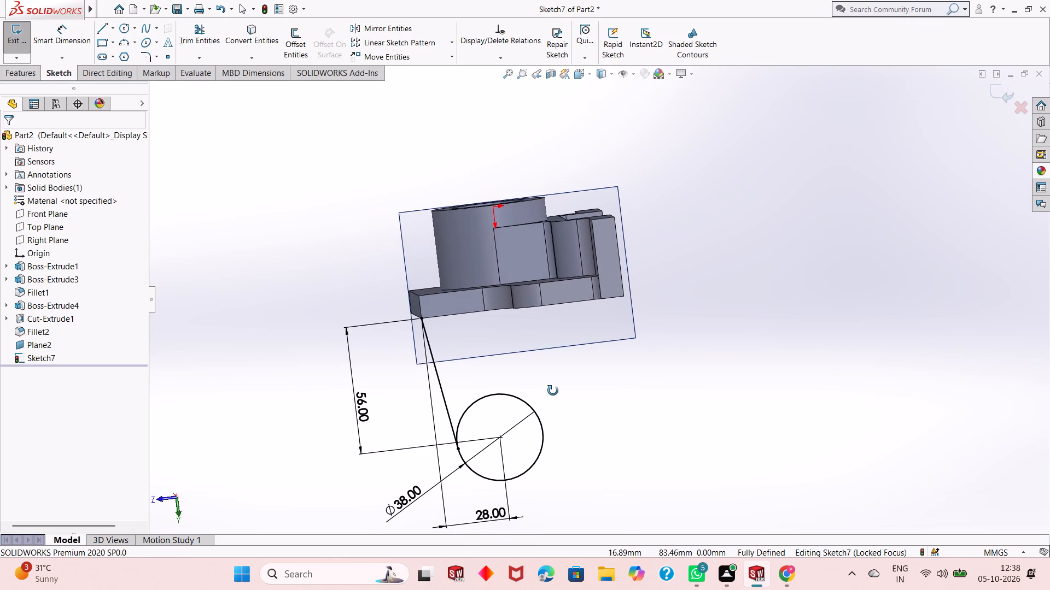
middle_click_drag(553, 391, 555, 392)
middle_click_drag(554, 392, 540, 381)
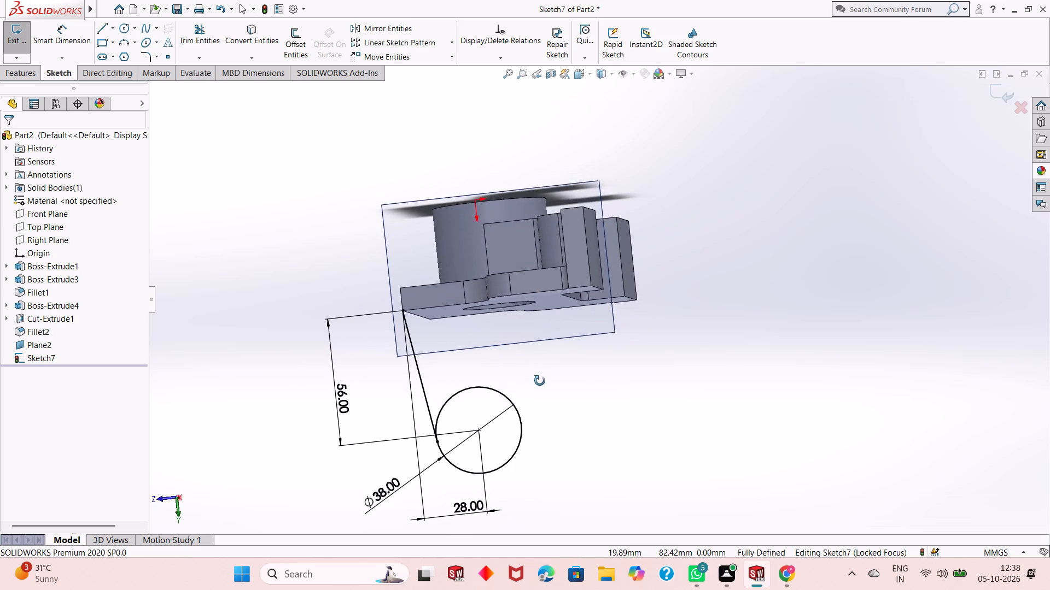
middle_click_drag(540, 381, 541, 394)
scroll(499, 324, "down", 3)
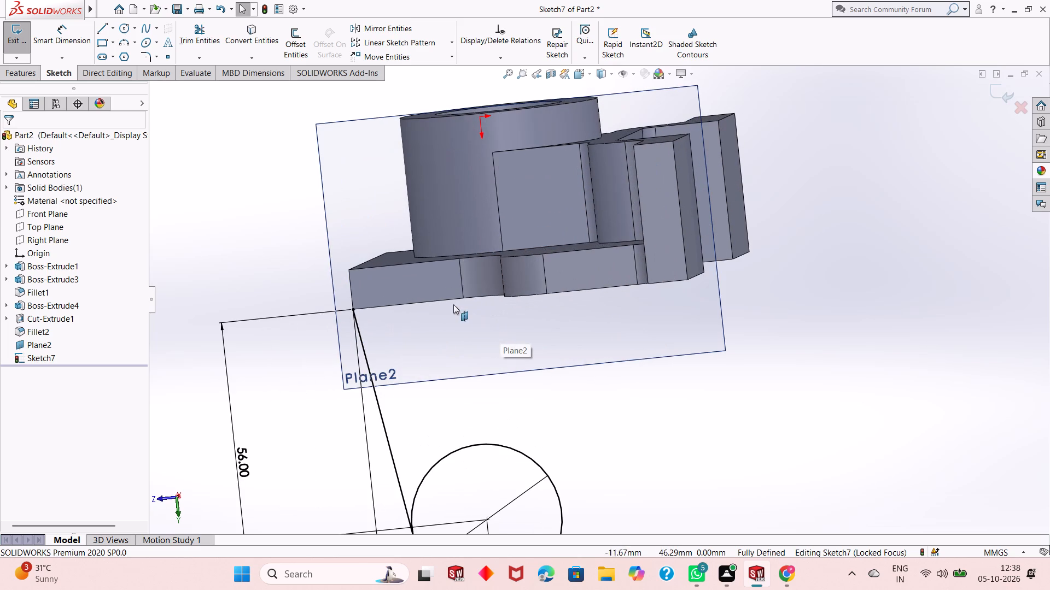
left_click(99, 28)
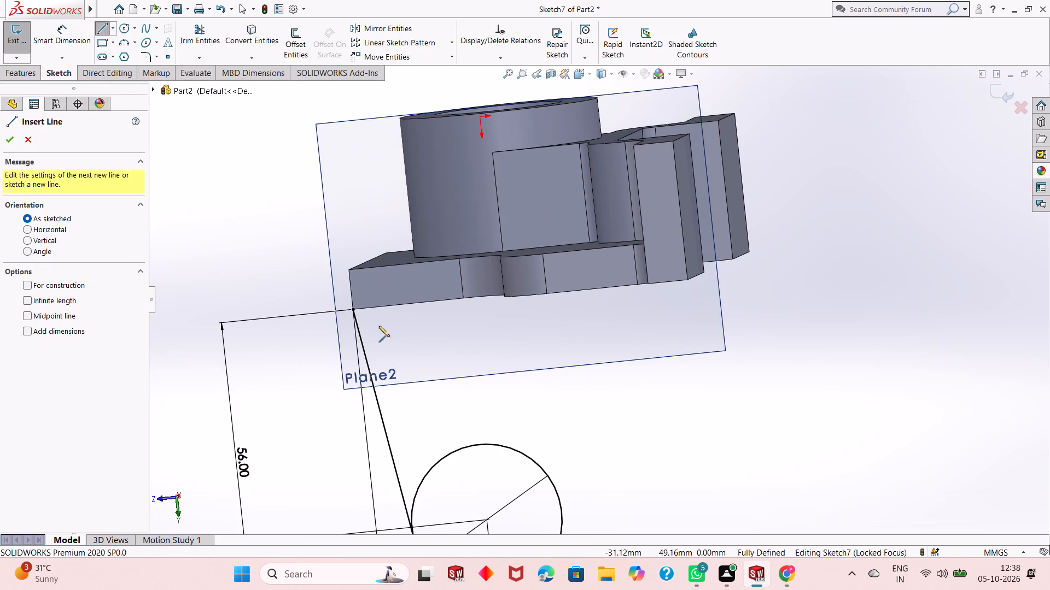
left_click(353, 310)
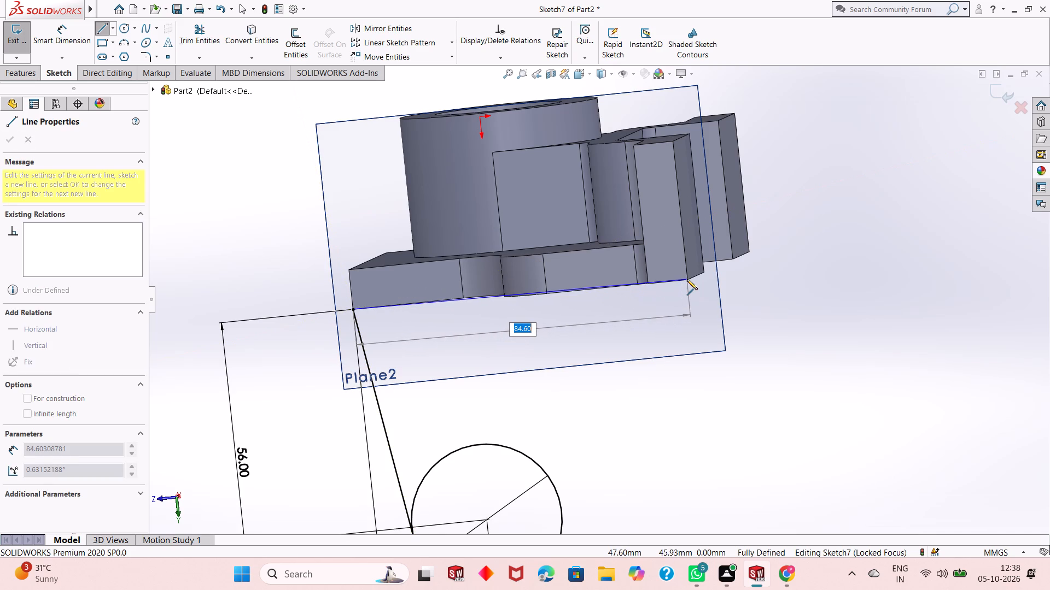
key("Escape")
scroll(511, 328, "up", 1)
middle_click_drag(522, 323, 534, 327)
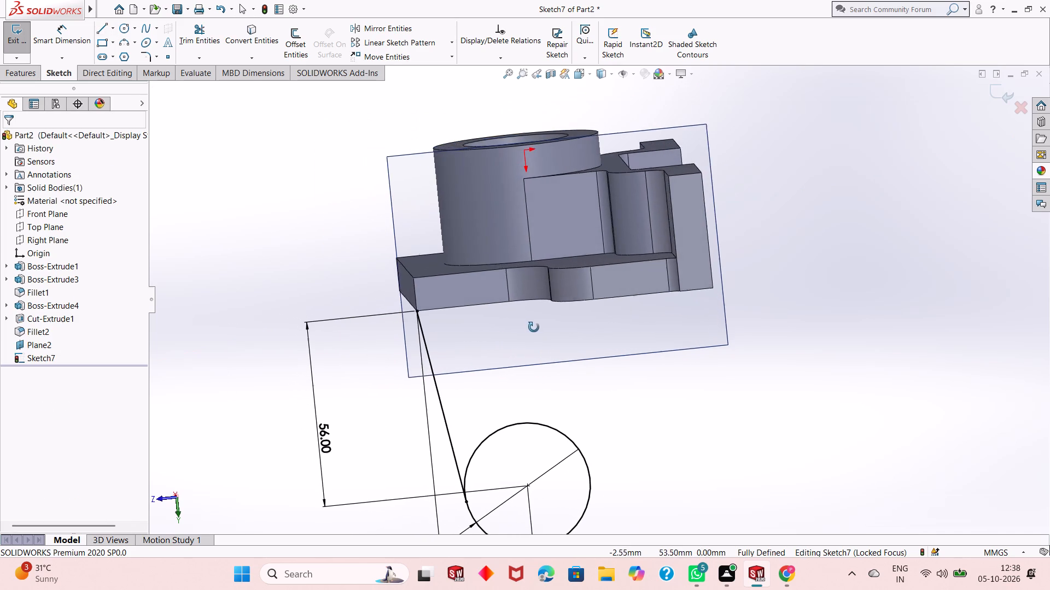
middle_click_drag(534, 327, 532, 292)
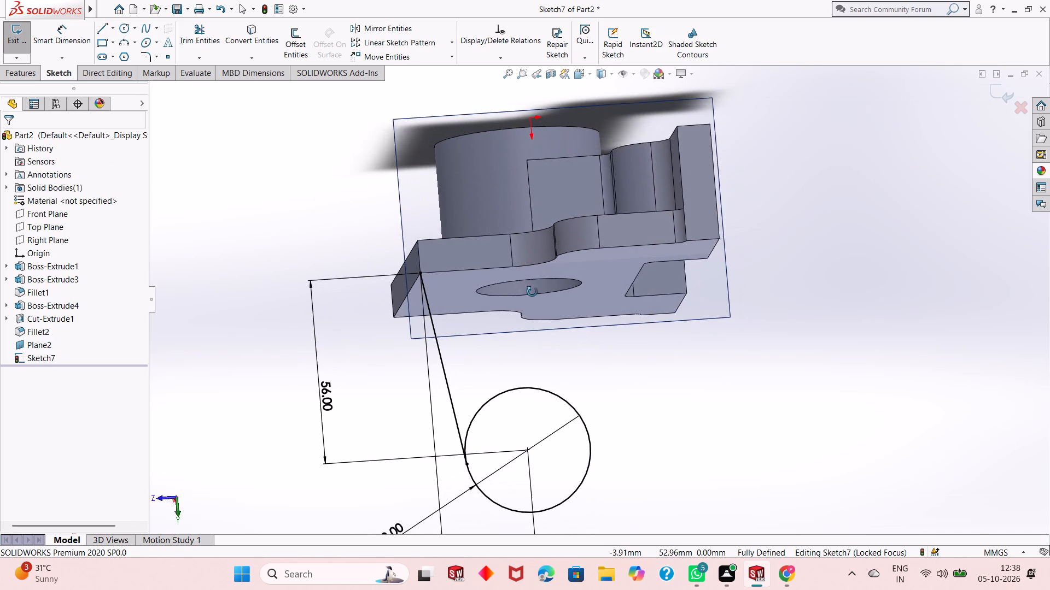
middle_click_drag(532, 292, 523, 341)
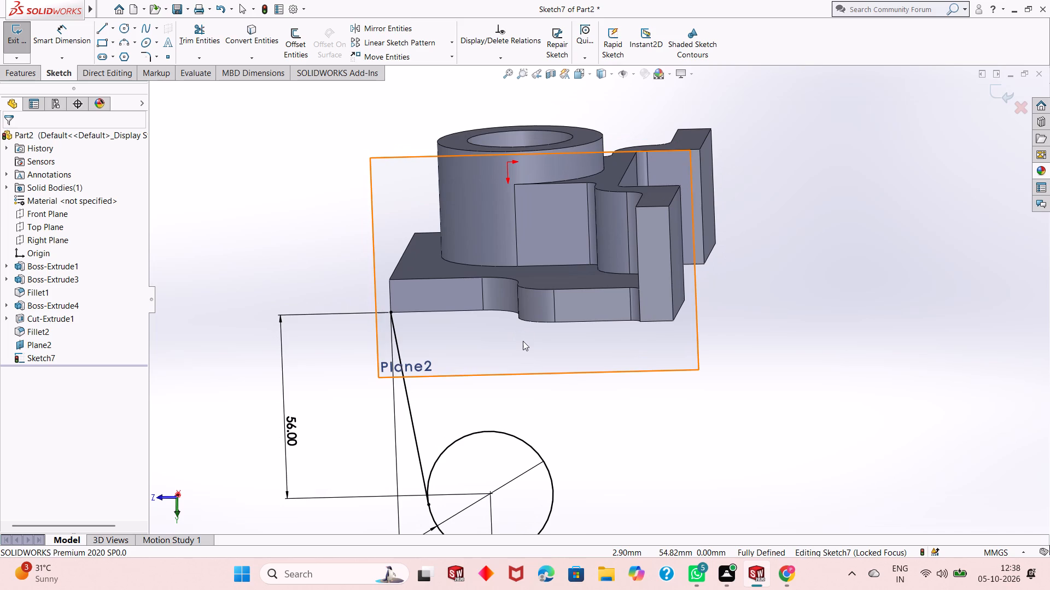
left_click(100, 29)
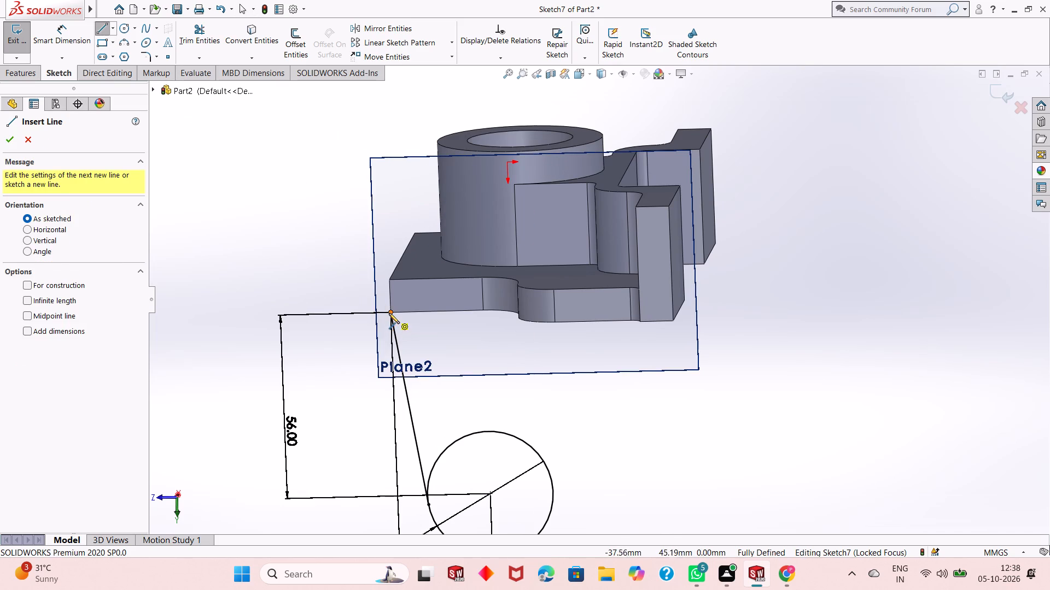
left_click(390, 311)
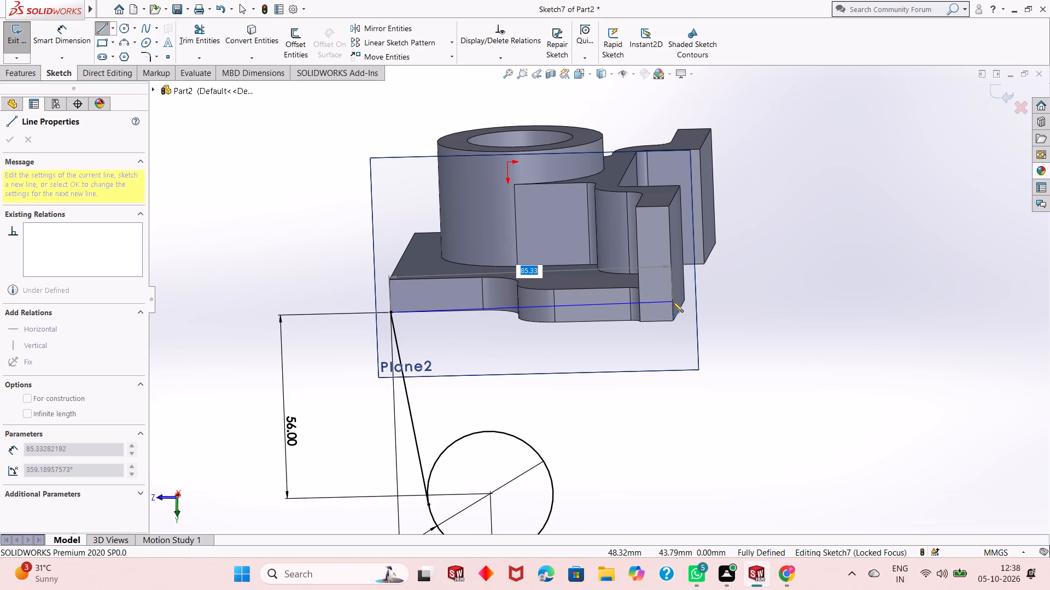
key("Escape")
Sketch a 78 mm line from the base plate's lower corner, level with its lower edge, toward the upright wall.
scroll(623, 333, "up", 1)
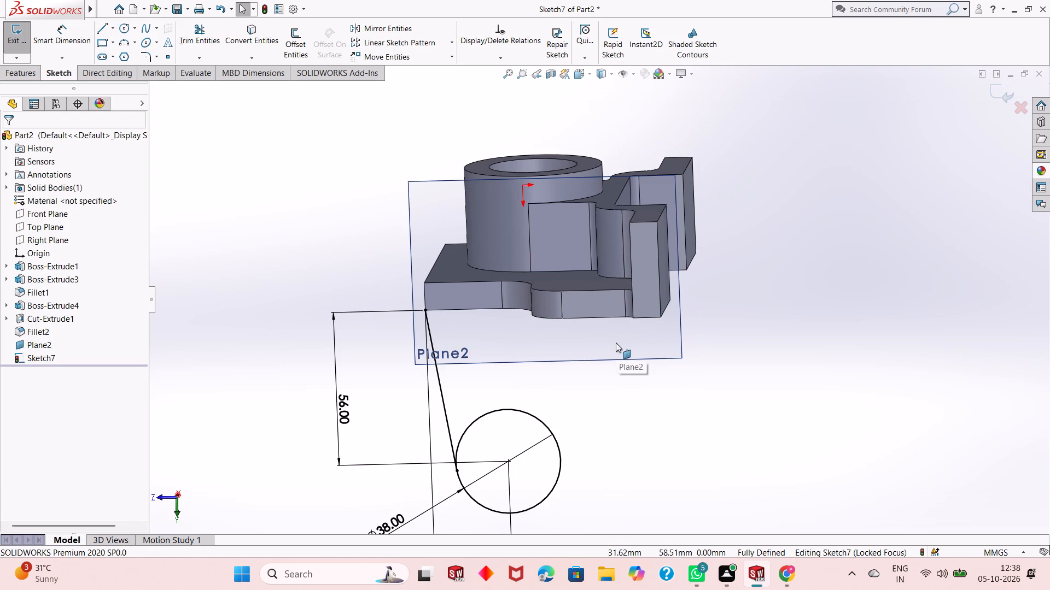
middle_click_drag(616, 343, 616, 219)
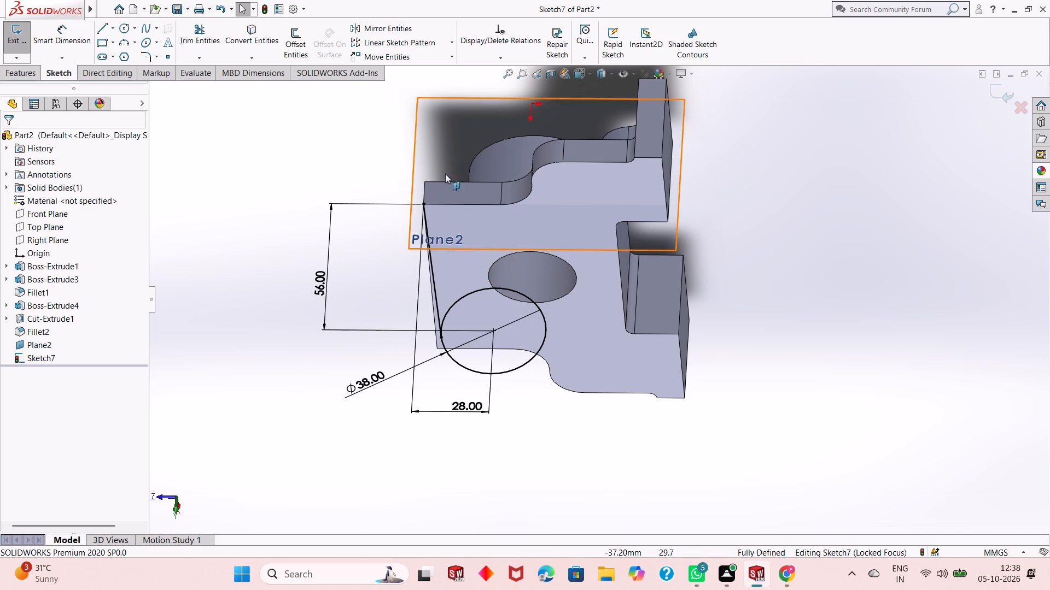
scroll(510, 198, "up", 1)
middle_click_drag(511, 198, 511, 170)
scroll(530, 147, "down", 5)
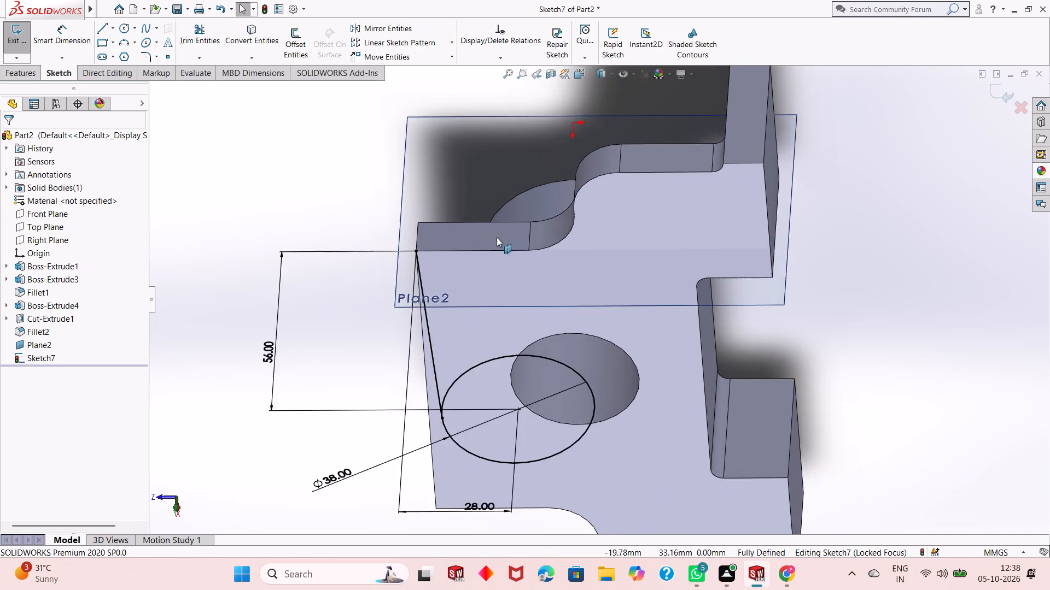
scroll(497, 237, "down", 1)
scroll(606, 352, "up", 2)
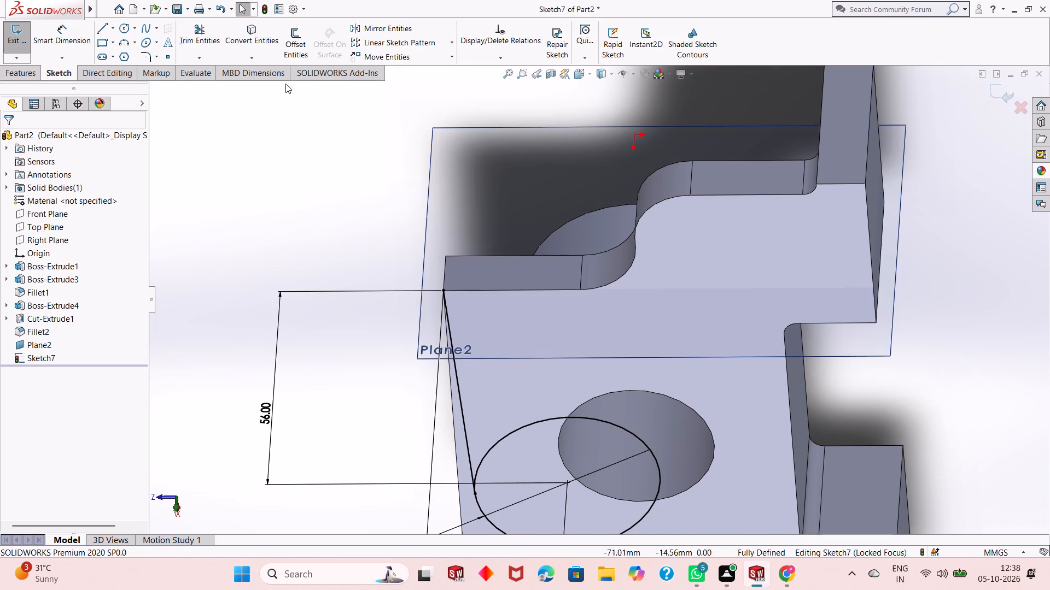
left_click(101, 26)
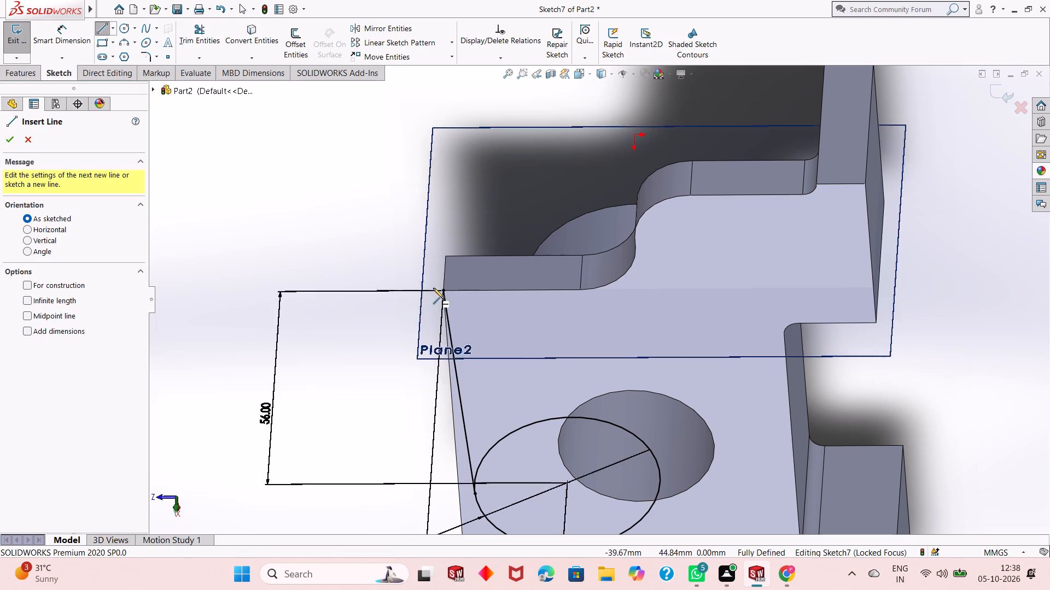
left_click(444, 291)
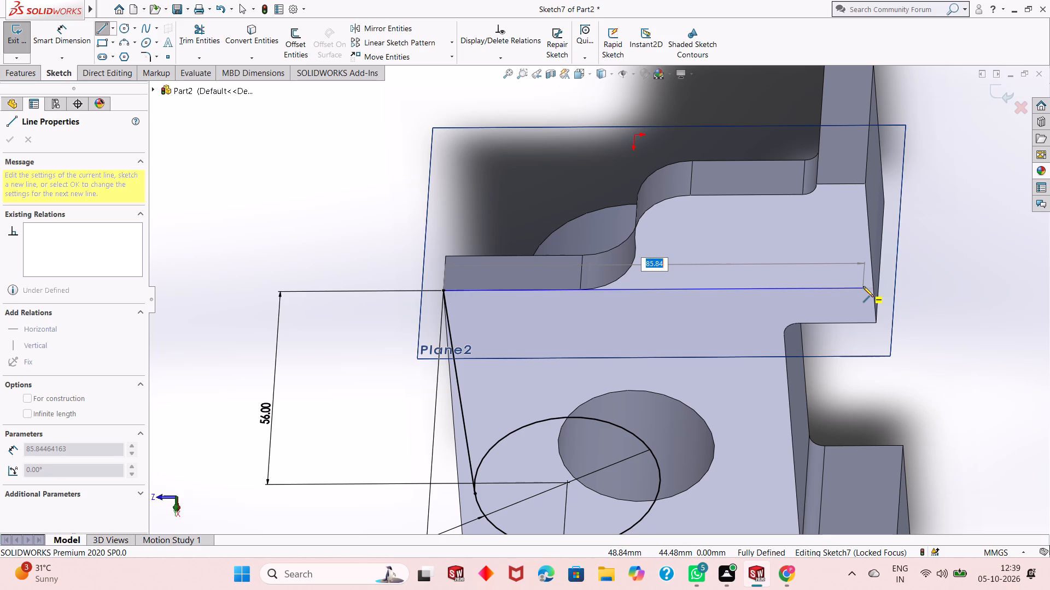
type("78")
key("Return")
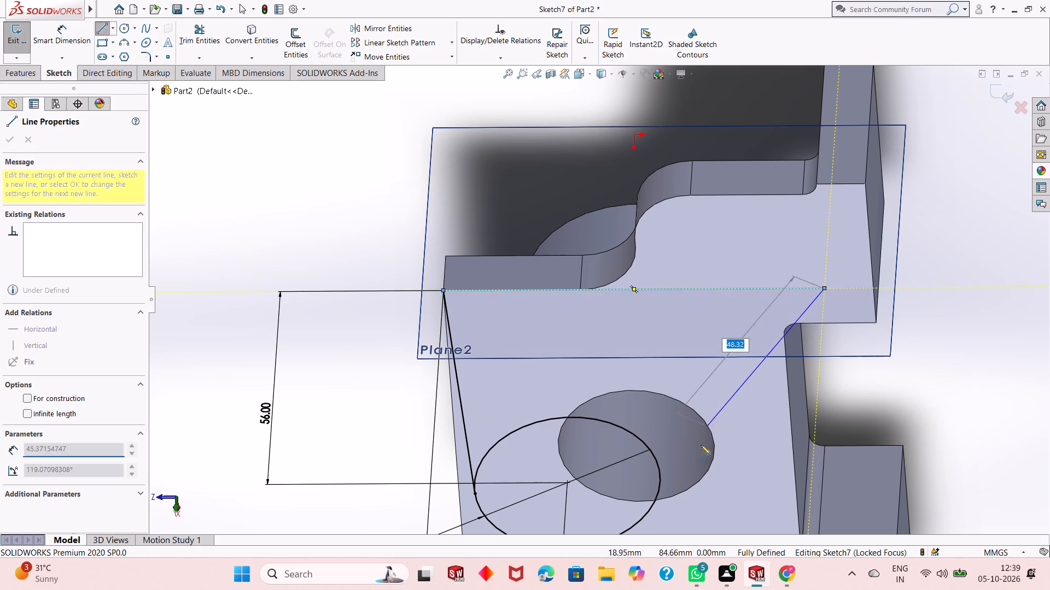
Sketch a sloping line about 70 mm long from the end of the 78 mm line to the near side of the 38 mm circle.
left_click(654, 503)
right_click(871, 408)
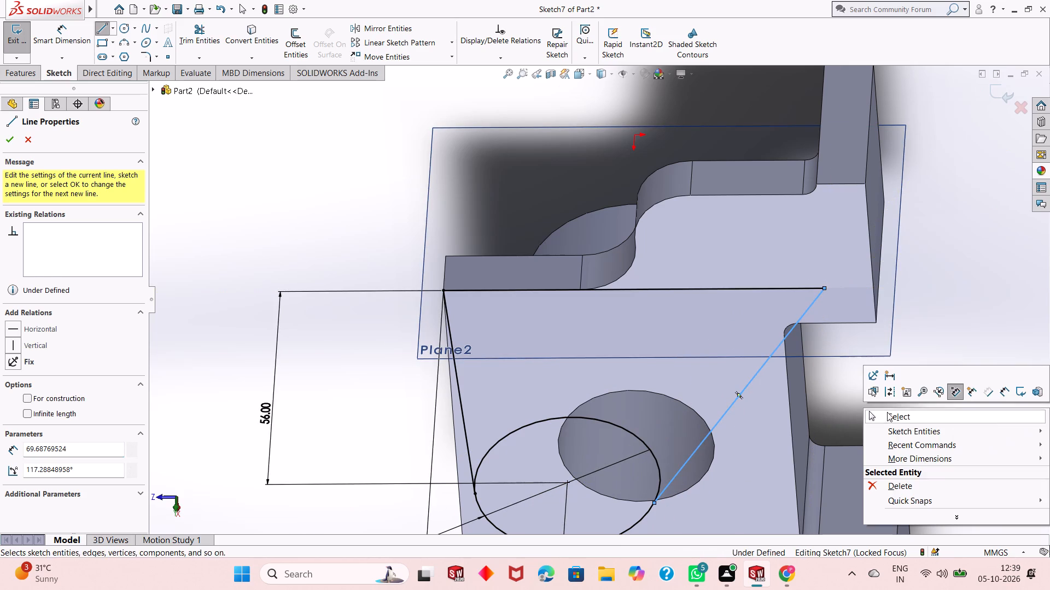
left_click(888, 413)
Add a tangent relation between the new sloping line and the 38 mm circle.
scroll(737, 418, "up", 3)
middle_click_drag(639, 359, 643, 441)
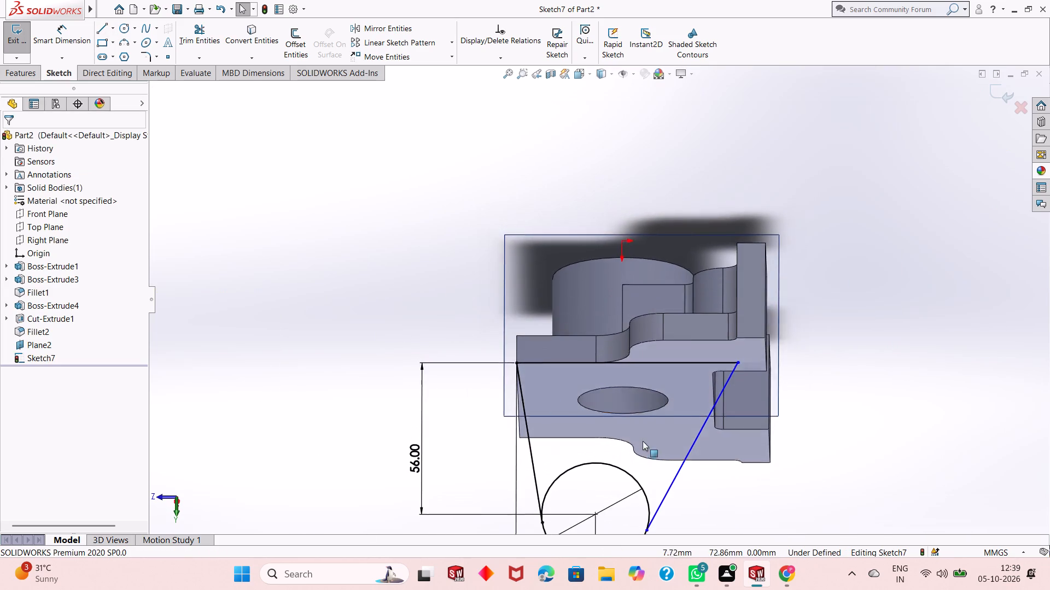
middle_click_drag(643, 441, 643, 438)
scroll(651, 453, "up", 3)
middle_click_drag(627, 423, 626, 482)
scroll(614, 458, "up", 2)
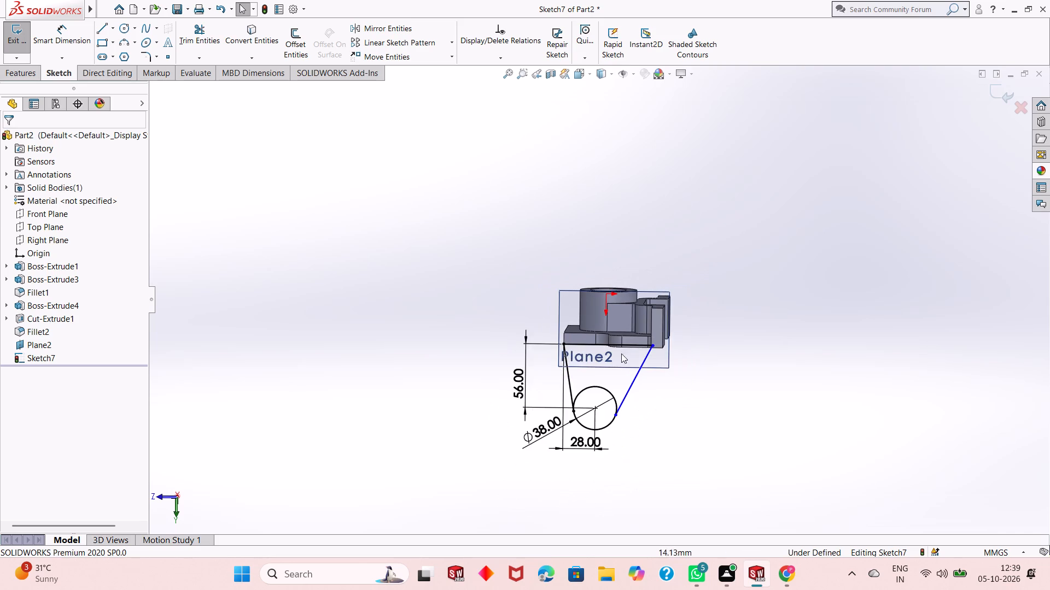
scroll(621, 344, "down", 6)
left_click(631, 458)
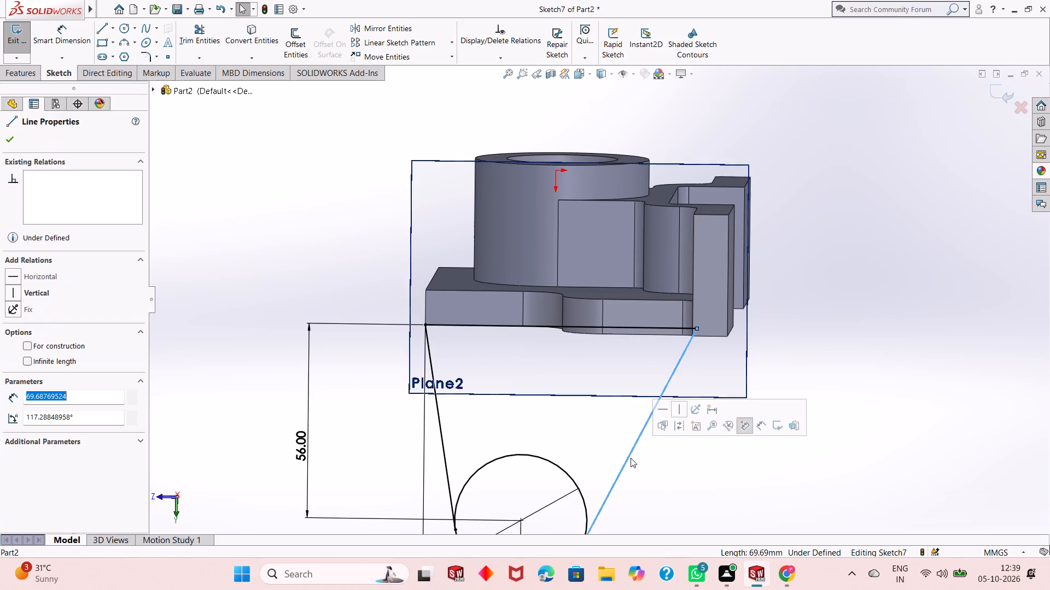
left_click(555, 463, "ctrl")
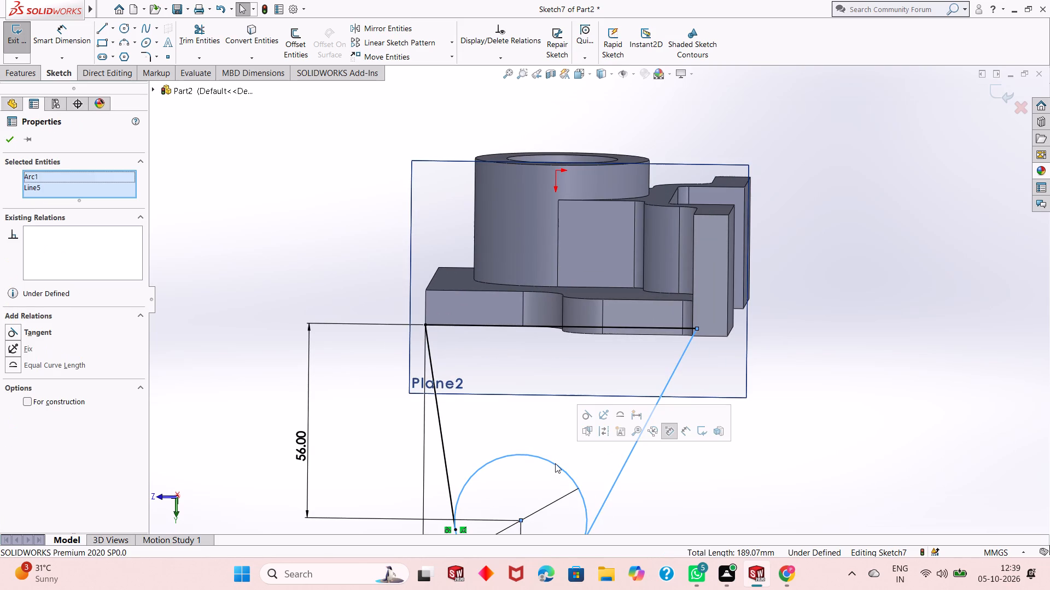
left_click(590, 412)
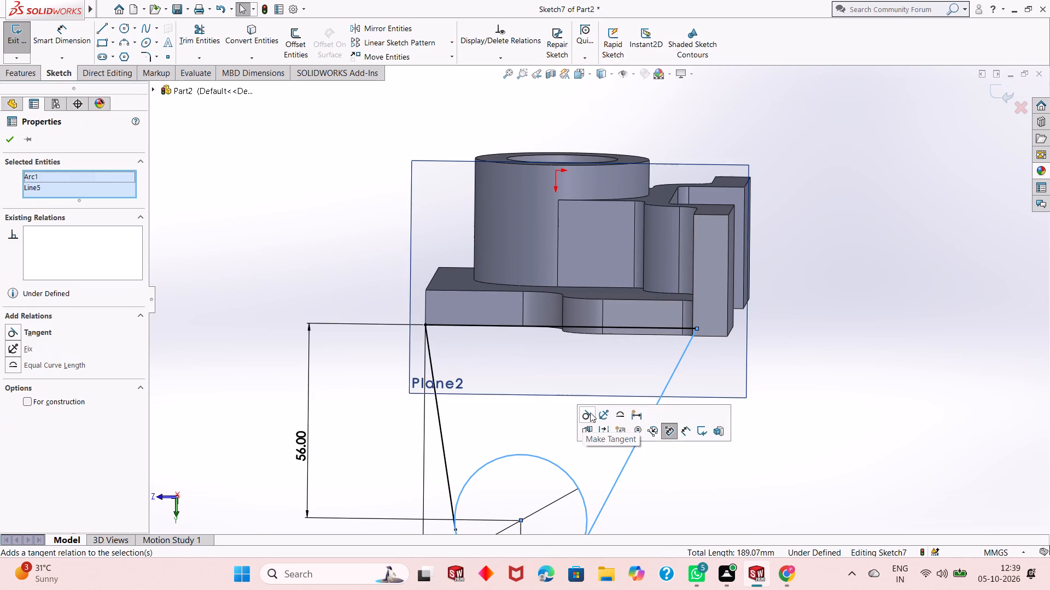
left_click(14, 141)
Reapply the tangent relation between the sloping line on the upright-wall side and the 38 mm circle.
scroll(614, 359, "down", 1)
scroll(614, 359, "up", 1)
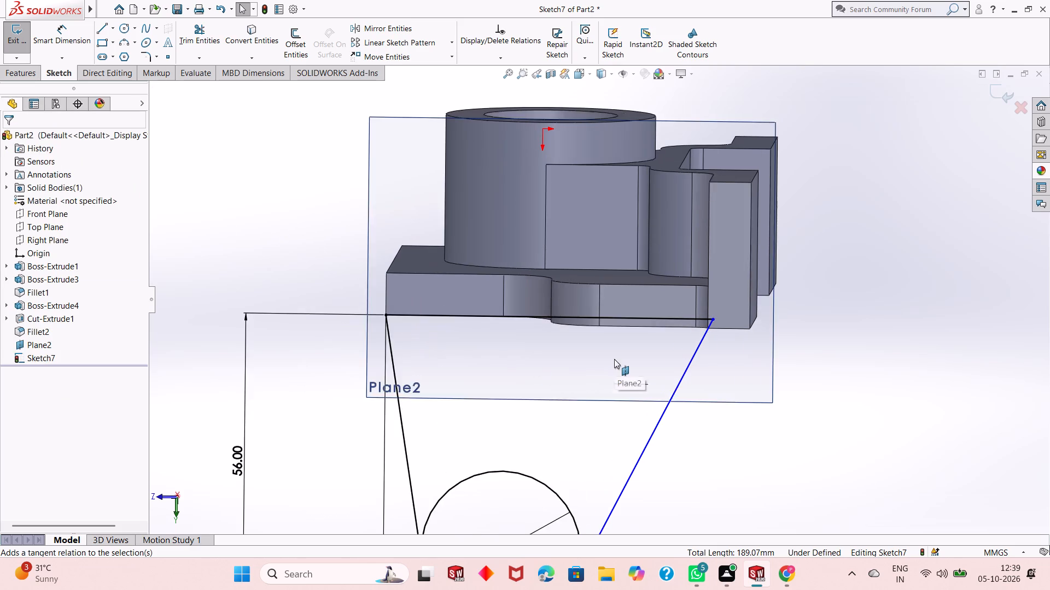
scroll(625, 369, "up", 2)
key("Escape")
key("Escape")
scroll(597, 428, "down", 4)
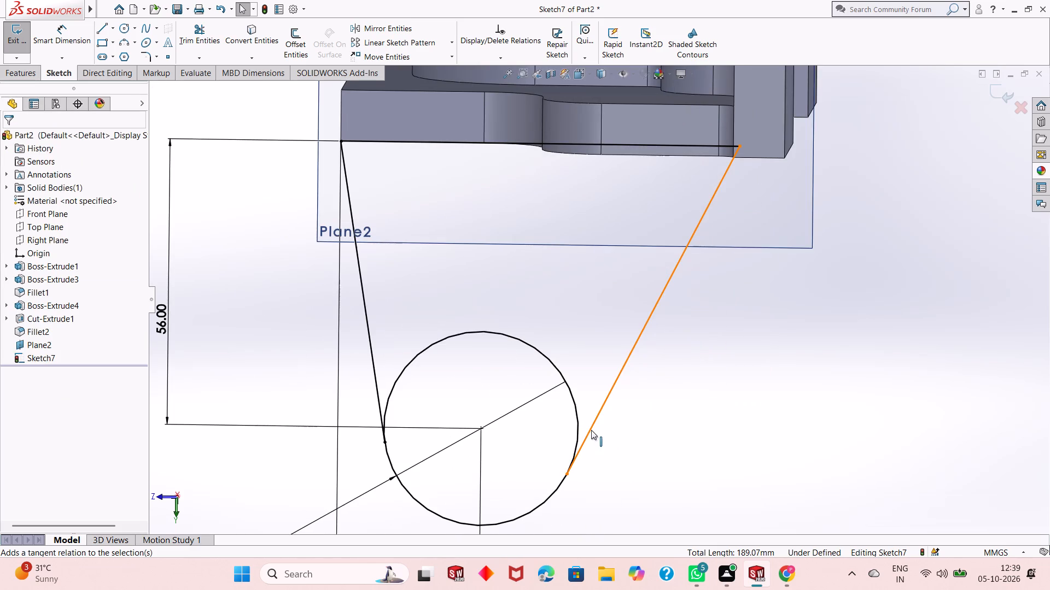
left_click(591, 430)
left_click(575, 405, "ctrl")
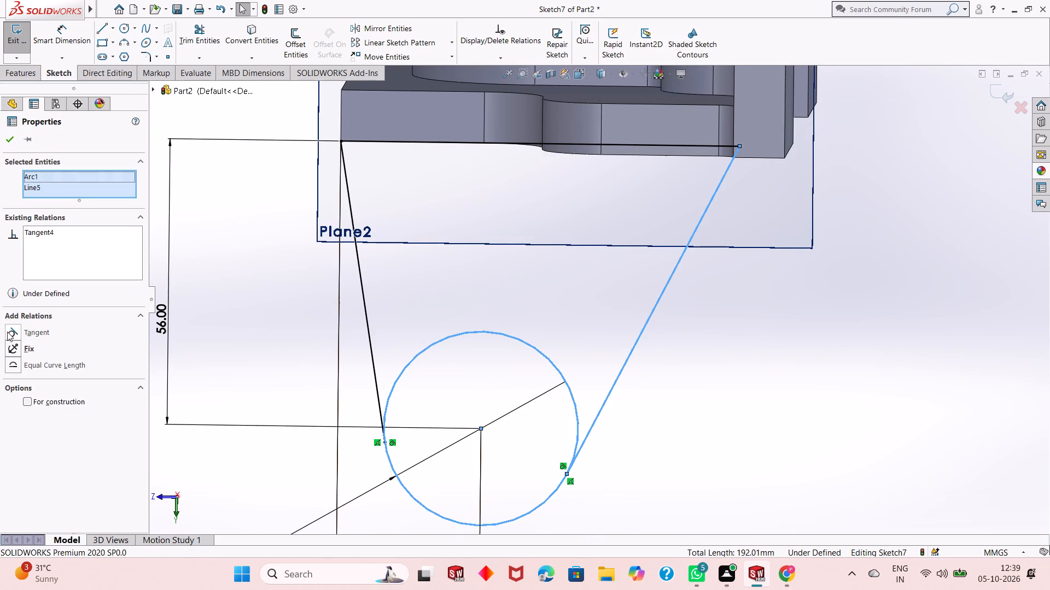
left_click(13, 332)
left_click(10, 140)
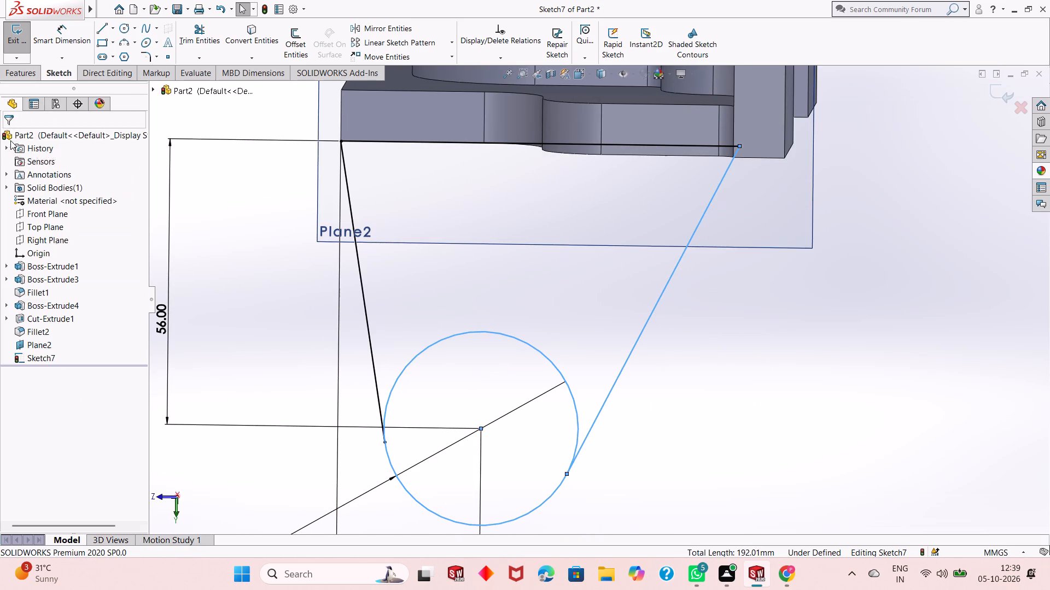
Dimension the line along the base plate's lower edge at 78 mm.
scroll(734, 146, "down", 2)
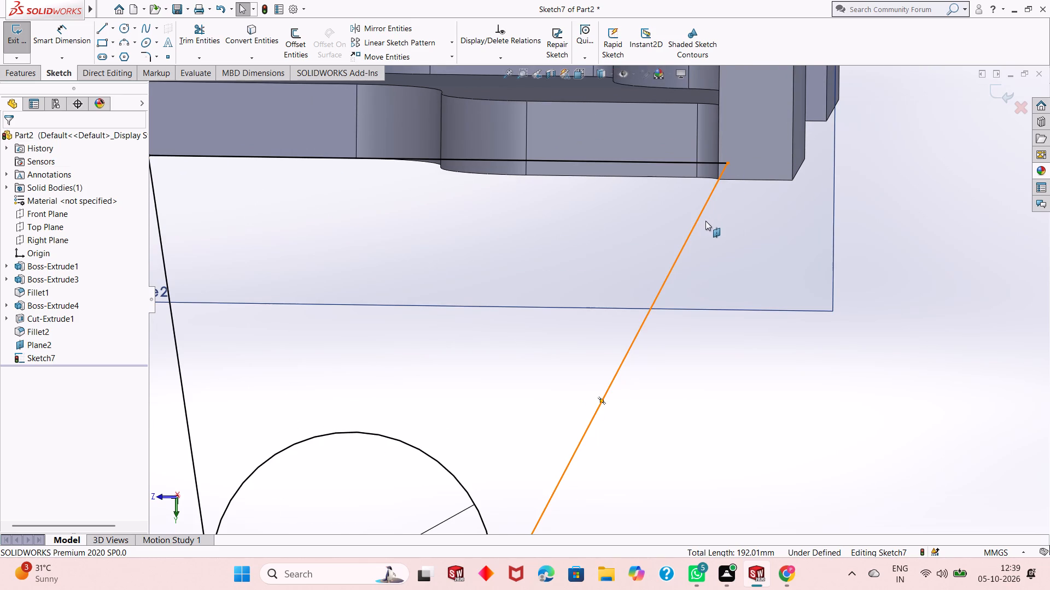
scroll(705, 221, "up", 2)
left_click(54, 35)
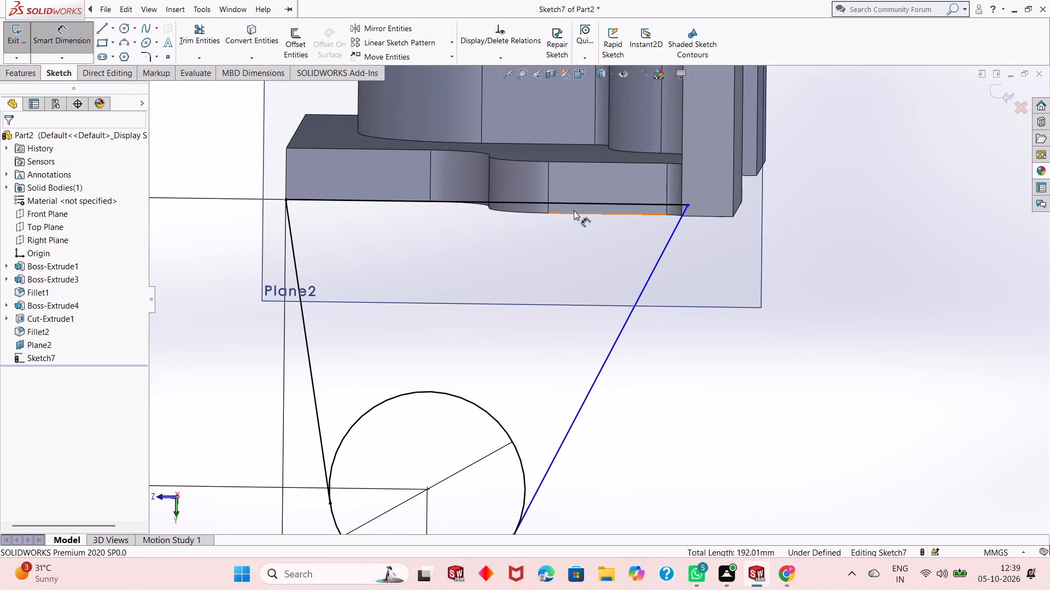
left_click(603, 202)
left_click(602, 228)
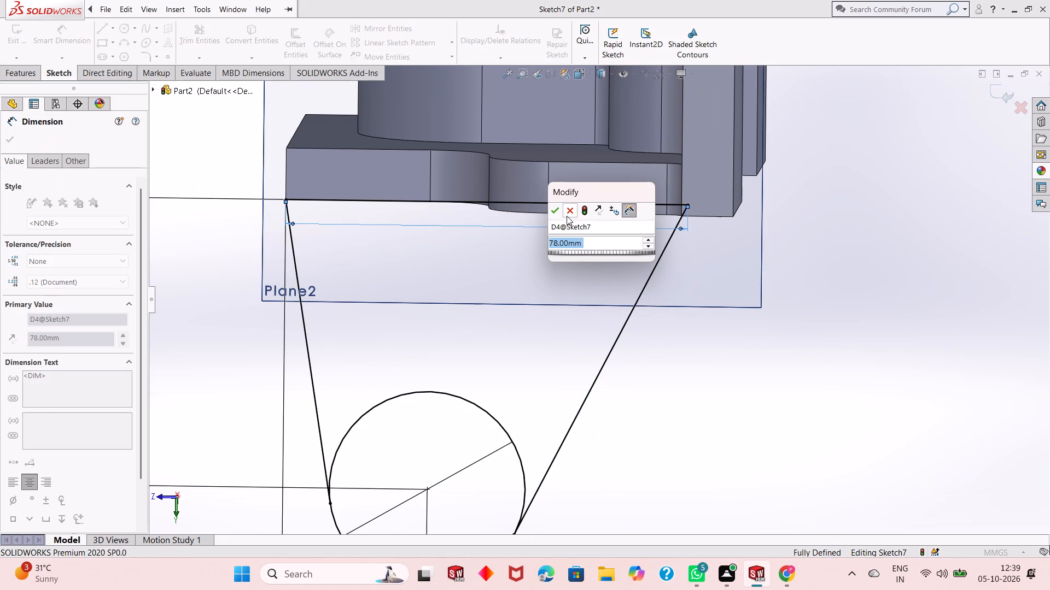
left_click(558, 210)
right_click(808, 226)
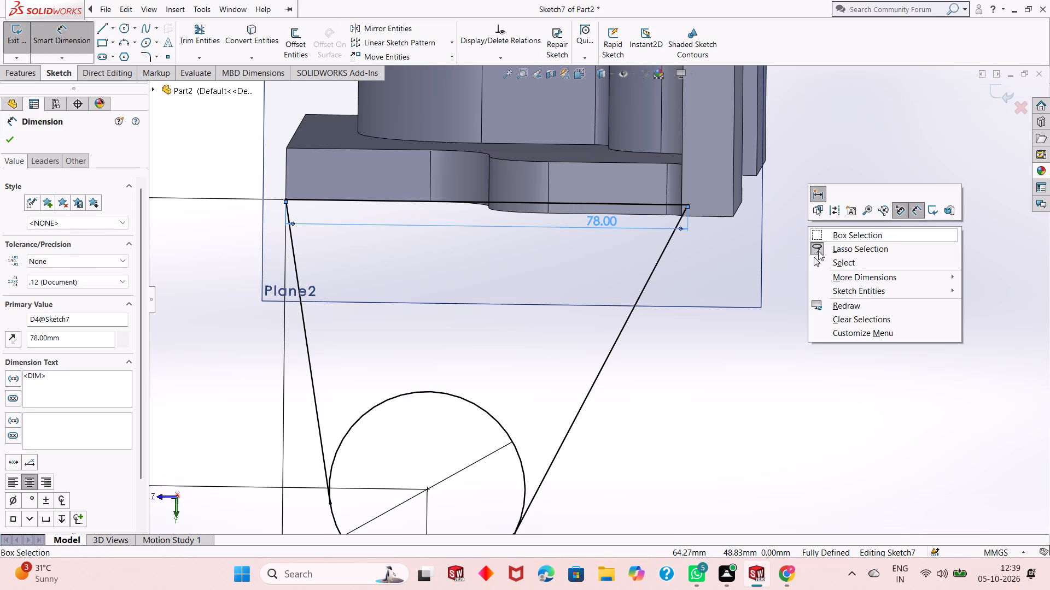
left_click(822, 257)
Examine from several angles how the arm profile on the offset plane sits against the base plate and upright wall.
scroll(599, 344, "up", 3)
middle_click_drag(545, 349, 563, 340)
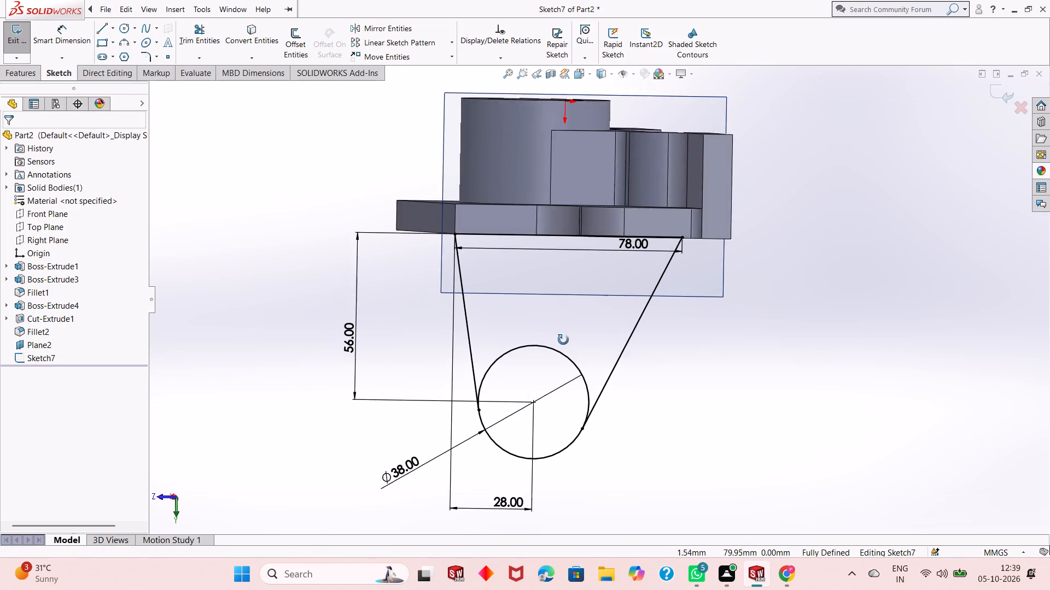
middle_click_drag(563, 340, 557, 345)
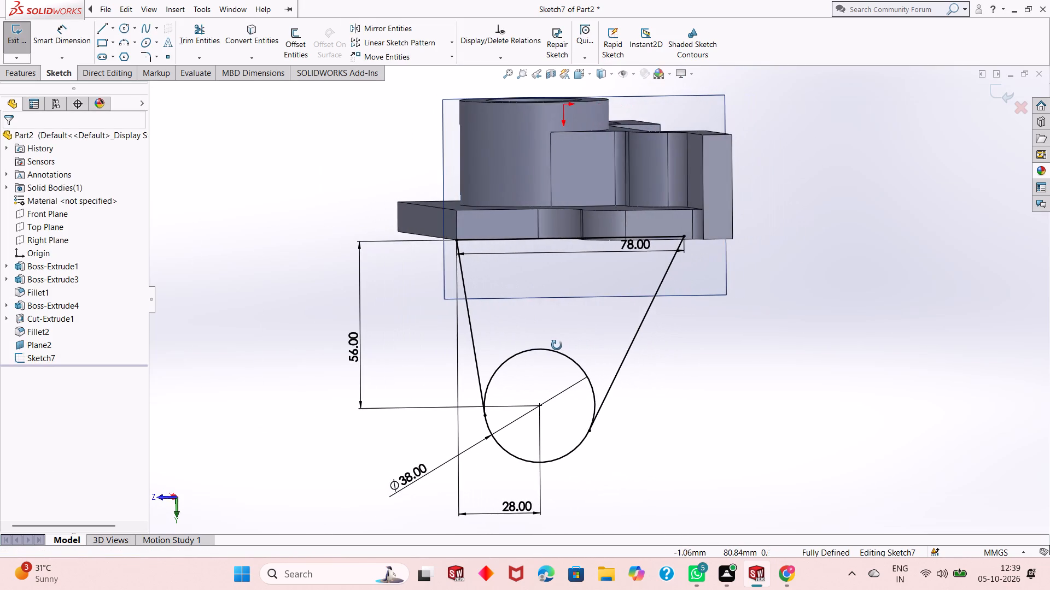
middle_click_drag(557, 345, 550, 345)
middle_click_drag(603, 340, 604, 340)
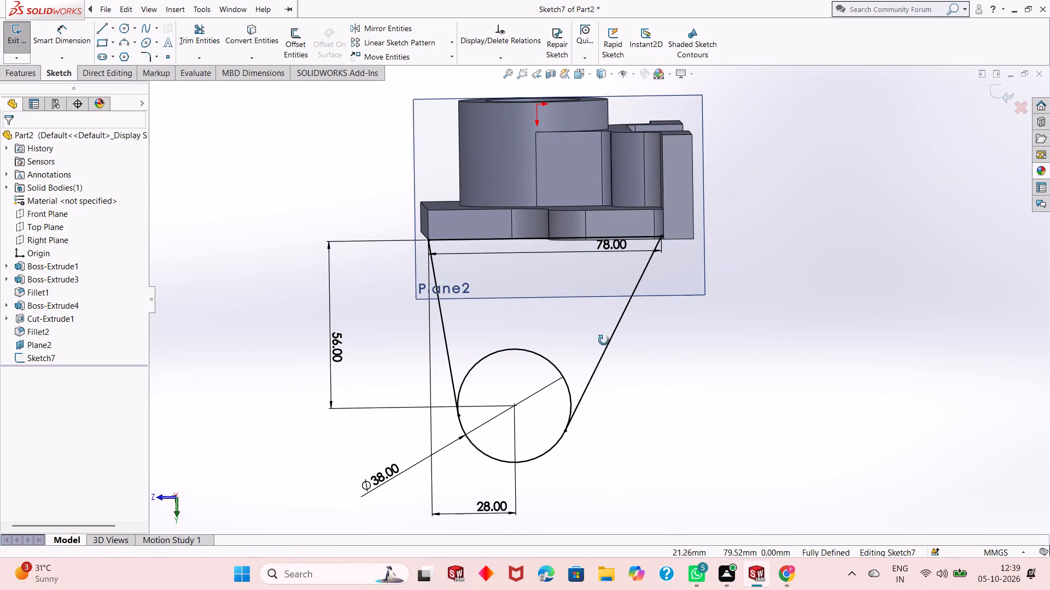
middle_click_drag(604, 340, 731, 350)
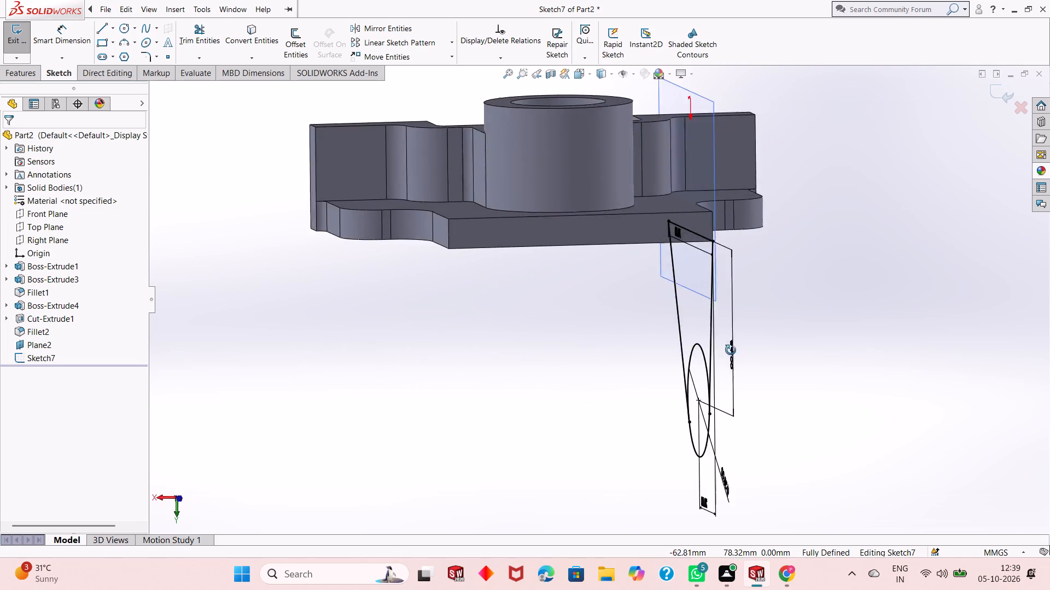
middle_click_drag(731, 350, 639, 333)
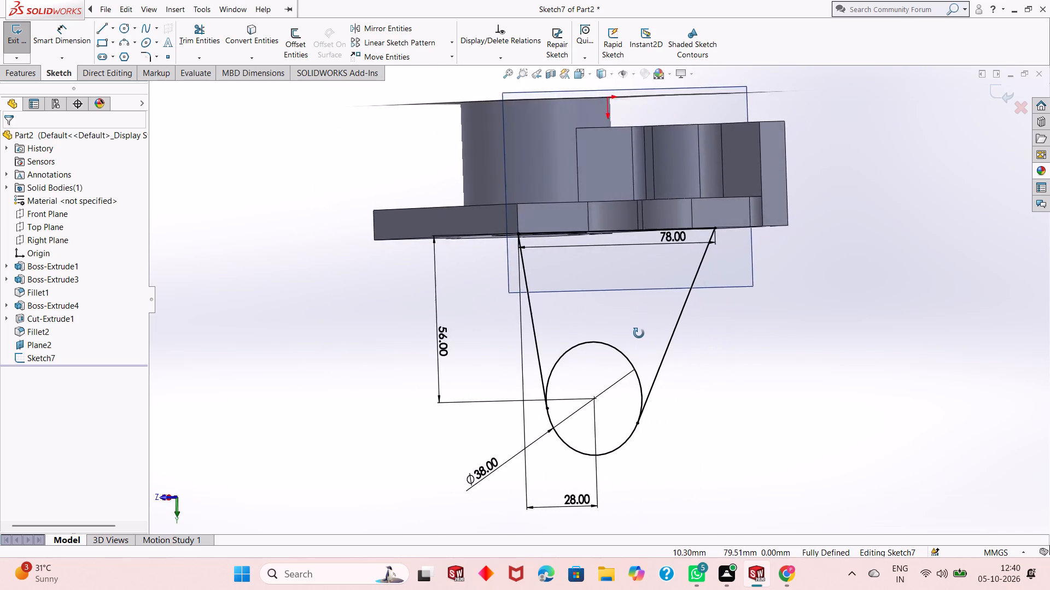
middle_click_drag(639, 333, 635, 339)
scroll(594, 335, "down", 2)
scroll(614, 359, "up", 3)
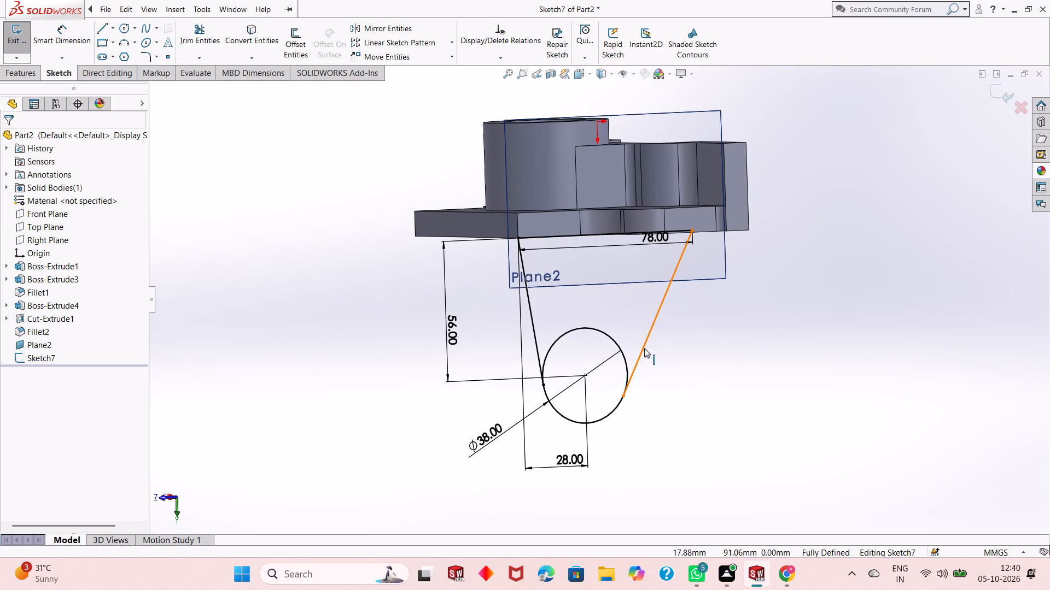
middle_click_drag(616, 357, 570, 371)
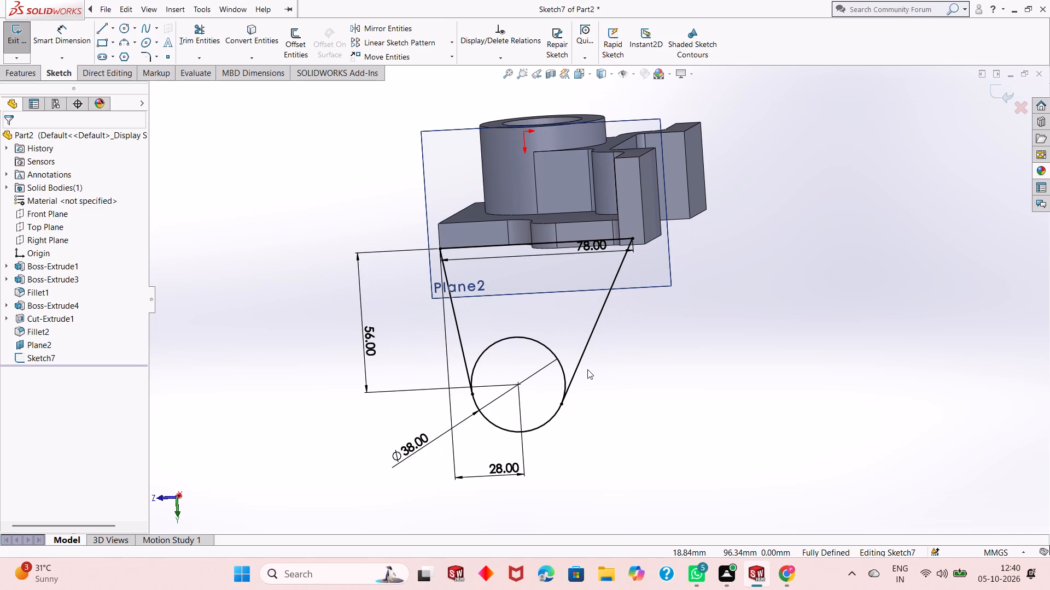
middle_click_drag(568, 396, 588, 420)
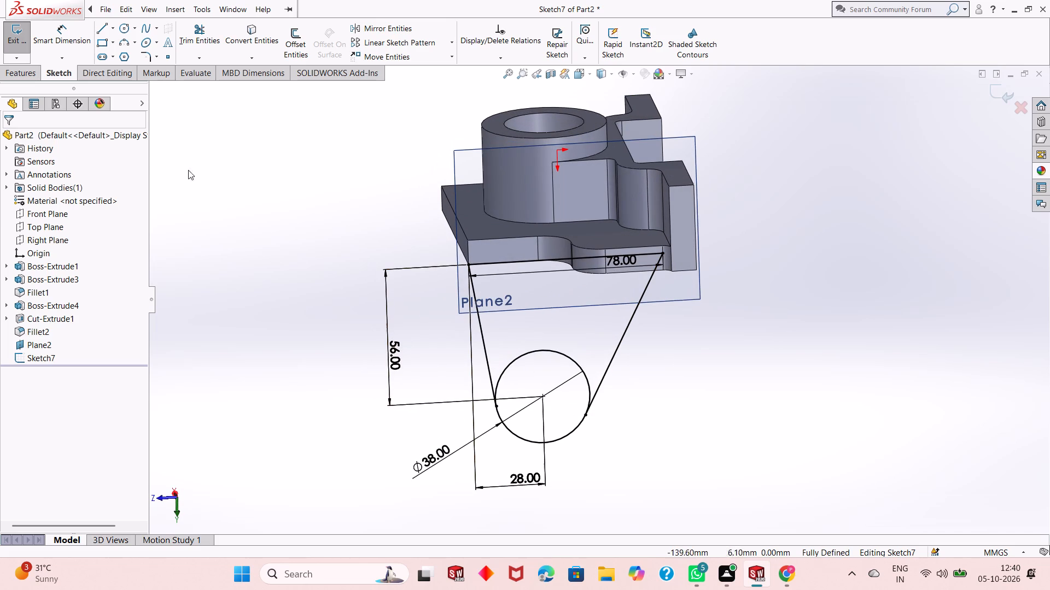
Extrude the arm region between the tangent lines and the 38 mm circle as a 10 mm blind boss merged with the bracket.
left_click(16, 77)
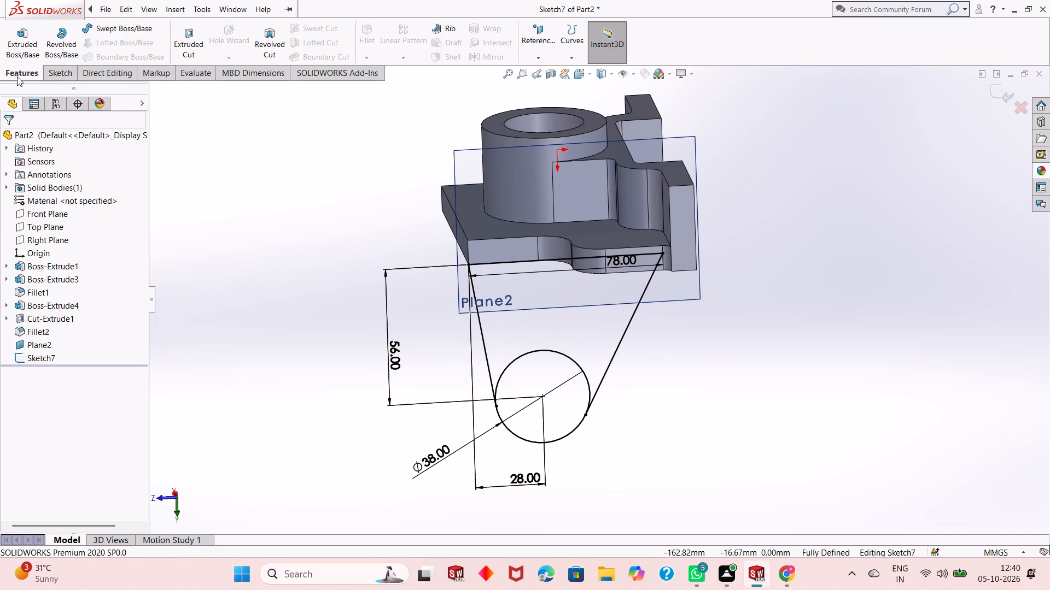
left_click(24, 43)
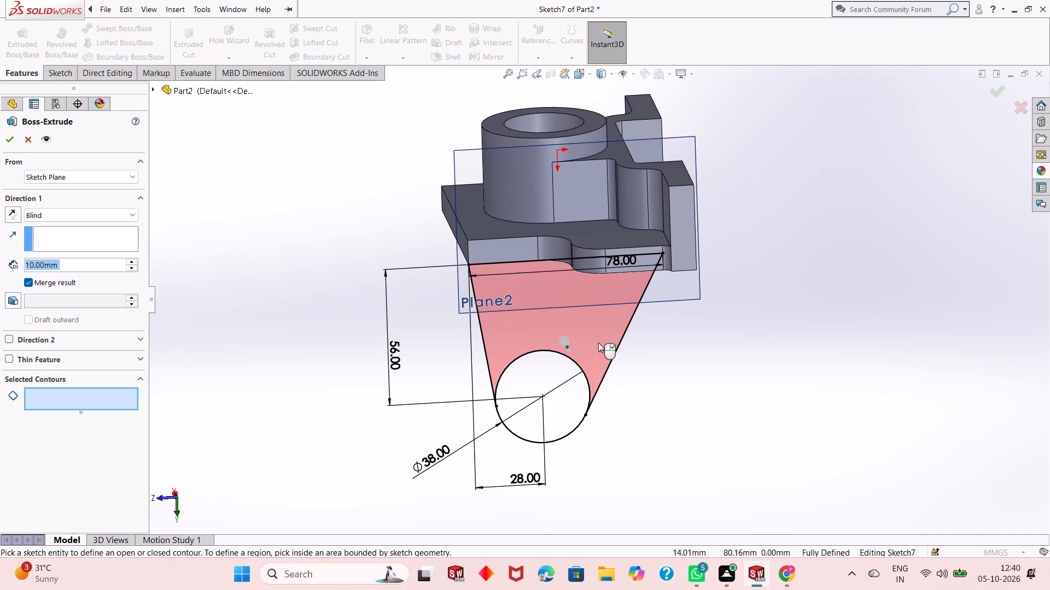
middle_click_drag(681, 382, 715, 365)
left_click(636, 318)
middle_click_drag(762, 358, 794, 328)
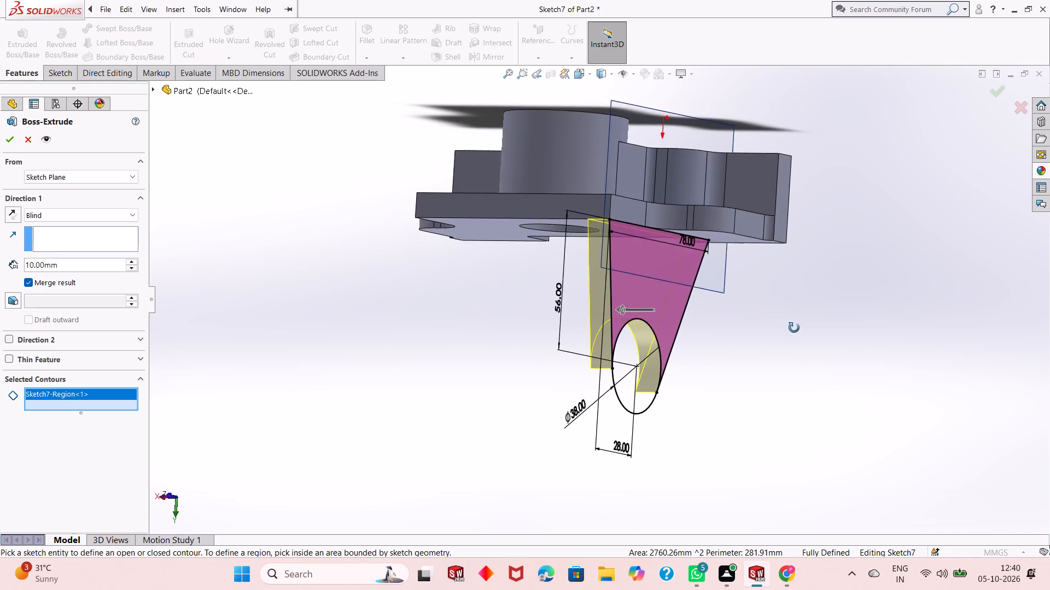
middle_click_drag(794, 328, 800, 360)
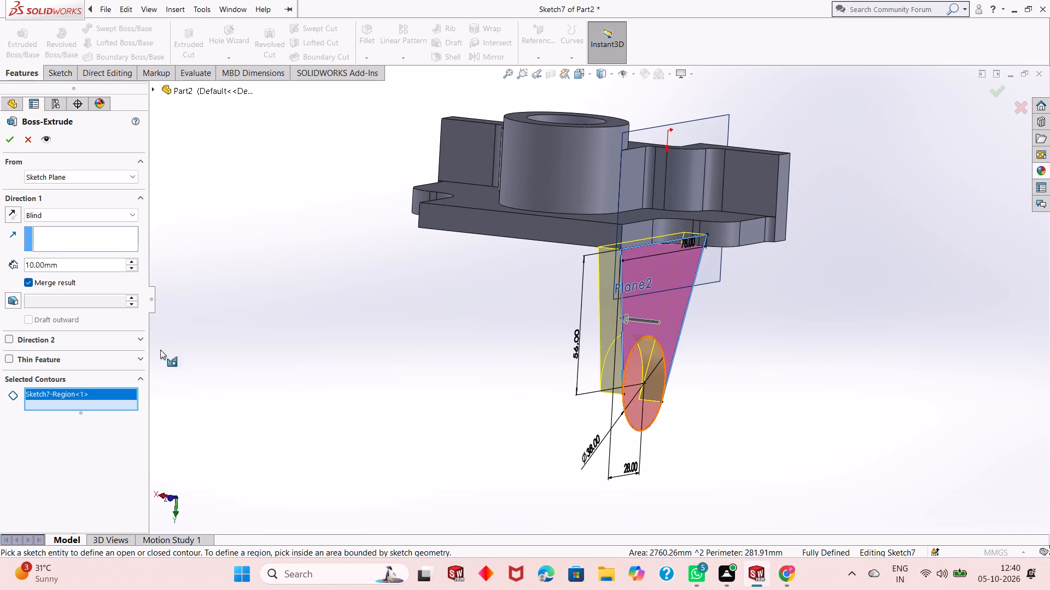
left_click(12, 136)
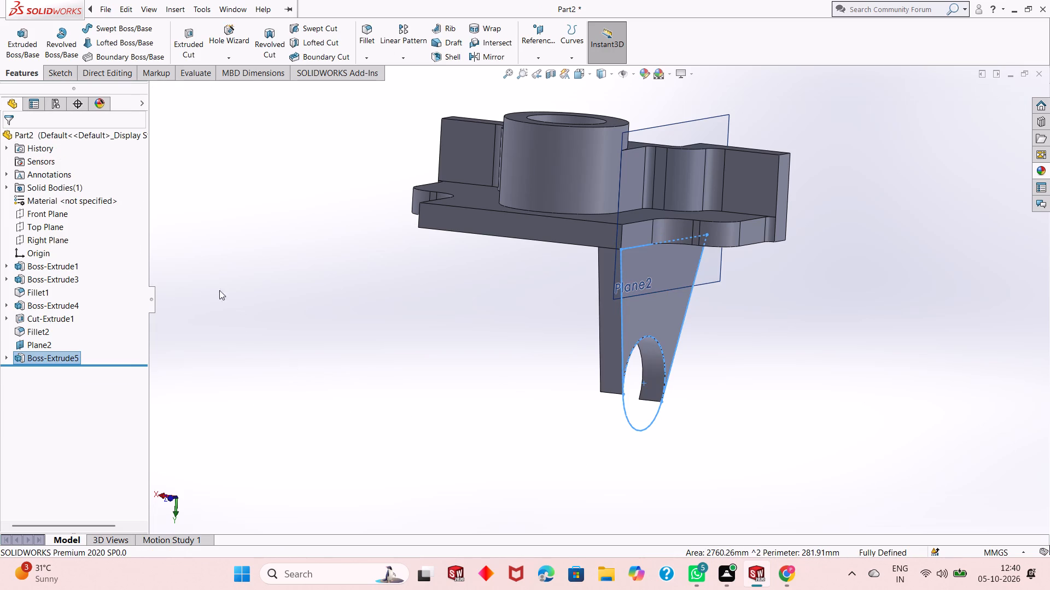
left_click(275, 304)
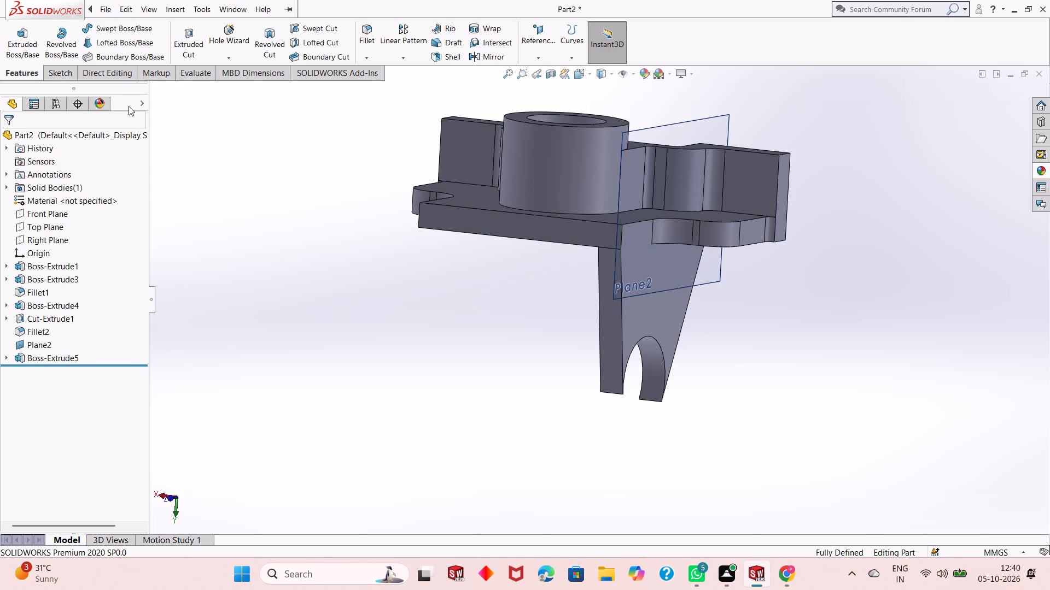
Reuse Sketch7 to extrude the 38 mm circle region 10 mm, with the start condition set to Offset.
left_click(25, 46)
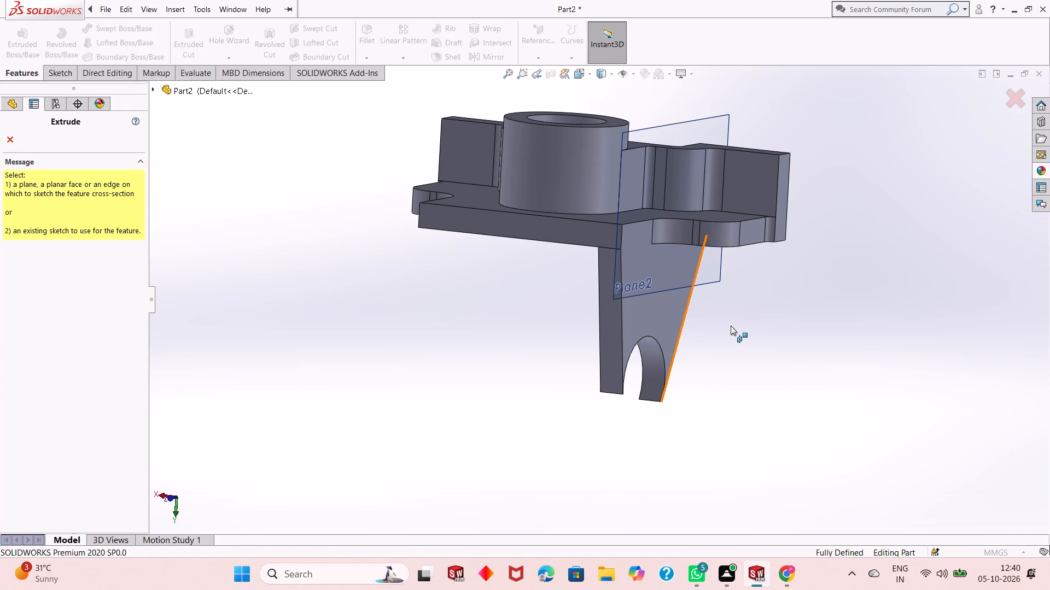
left_click(159, 89)
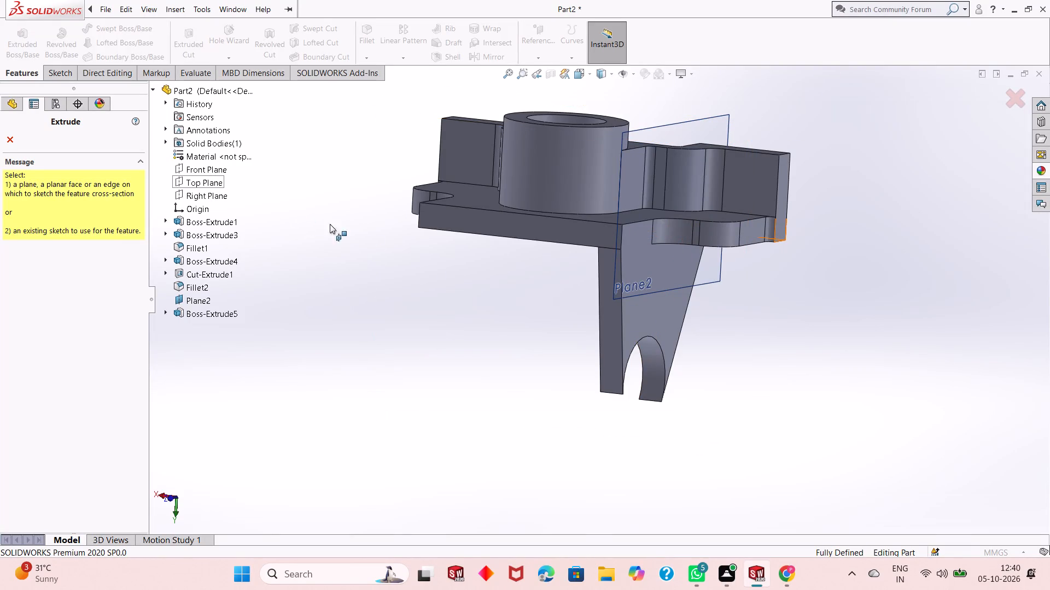
left_click(167, 311)
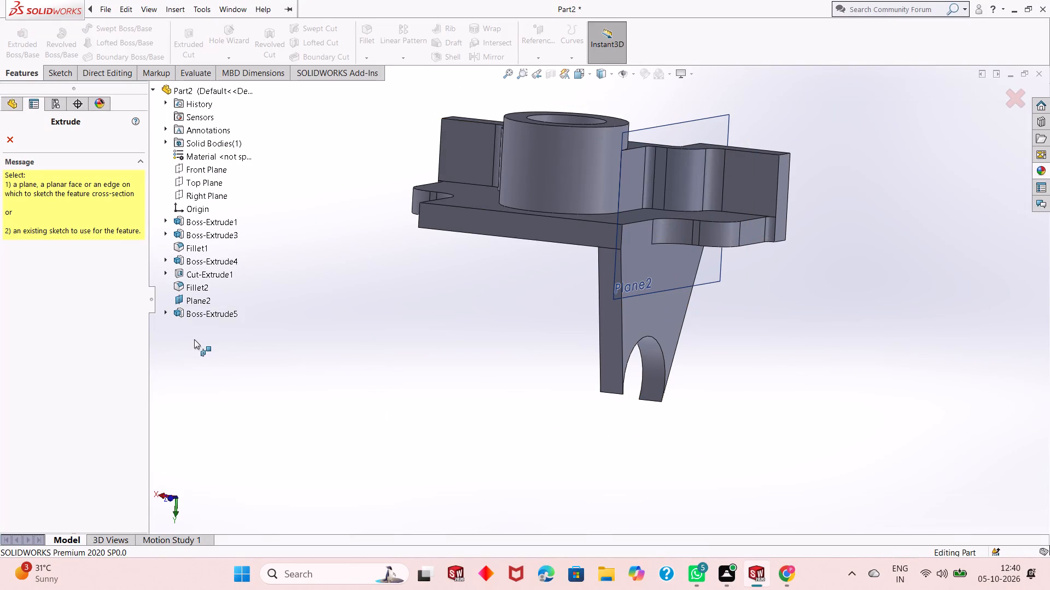
left_click(215, 326)
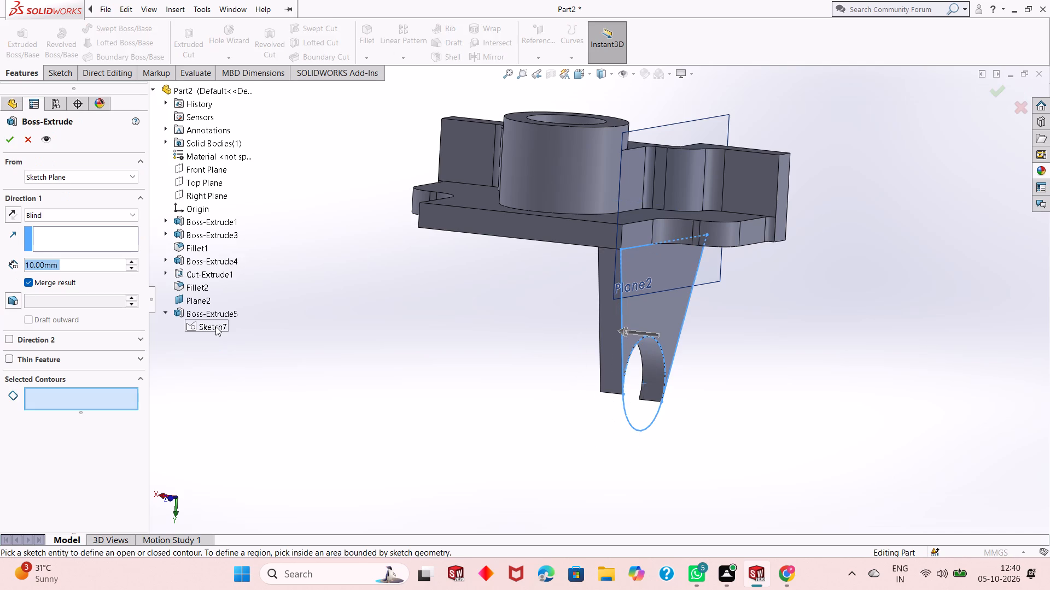
left_click(638, 417)
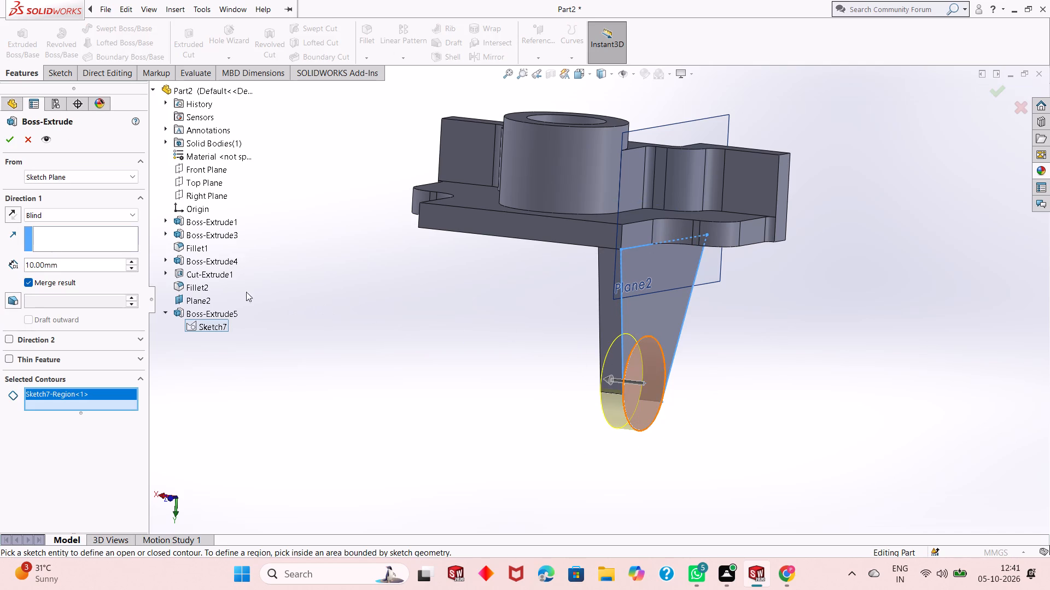
left_click(82, 179)
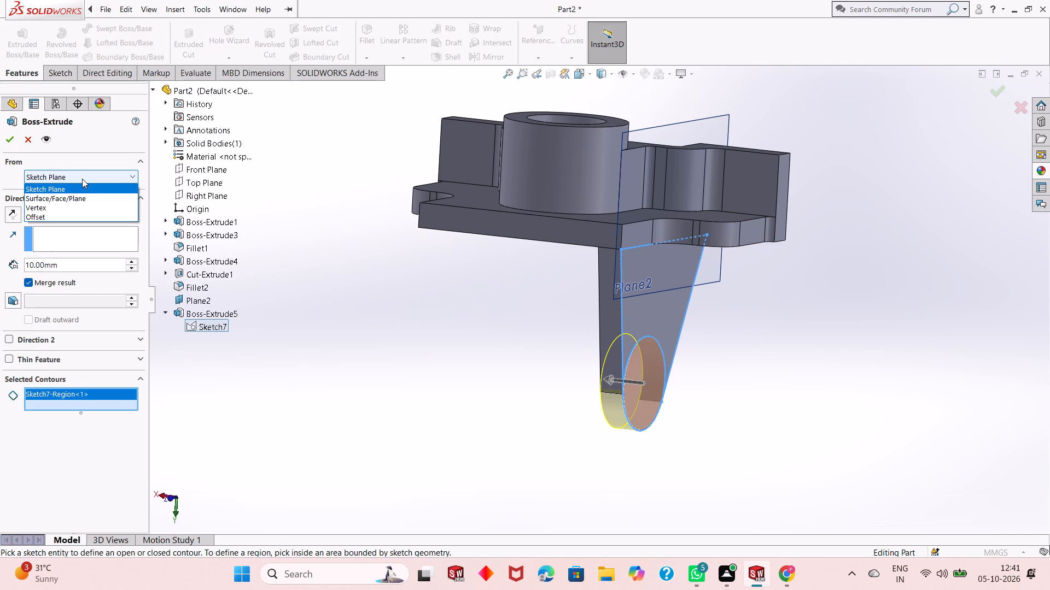
left_click(87, 215)
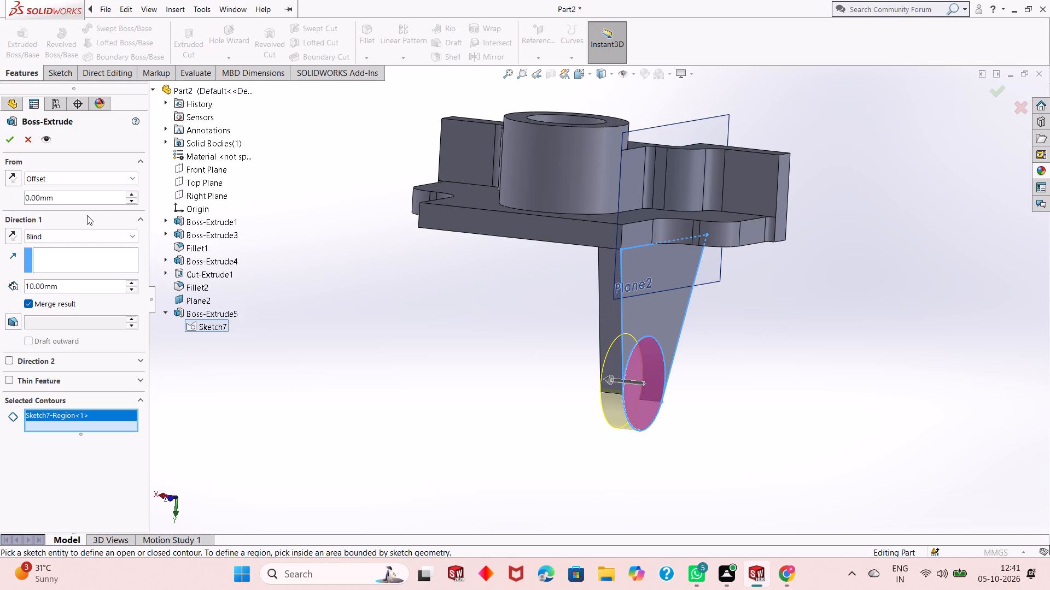
key("5")
key("Return")
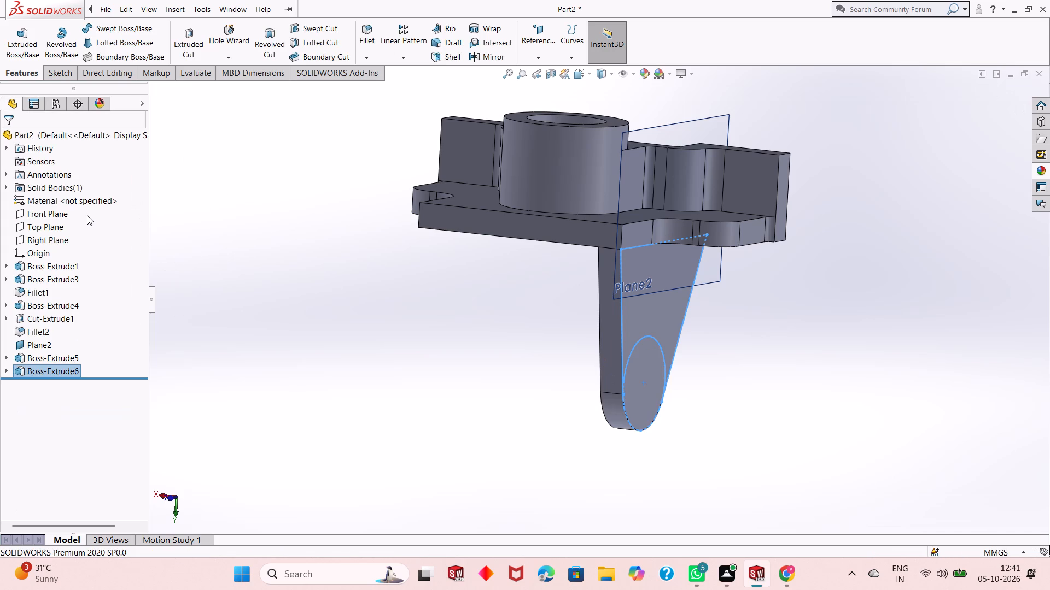
key("Escape")
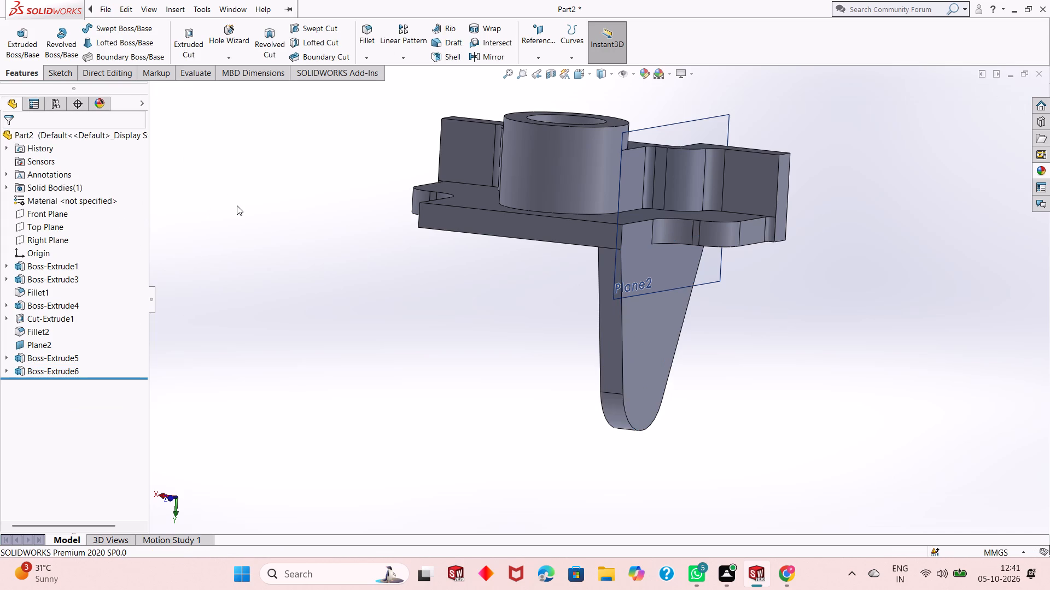
Edit the circular boss at the arm's end so its extrusion starts at a 5 mm offset from the sketch plane.
left_click(40, 369)
left_click(52, 332)
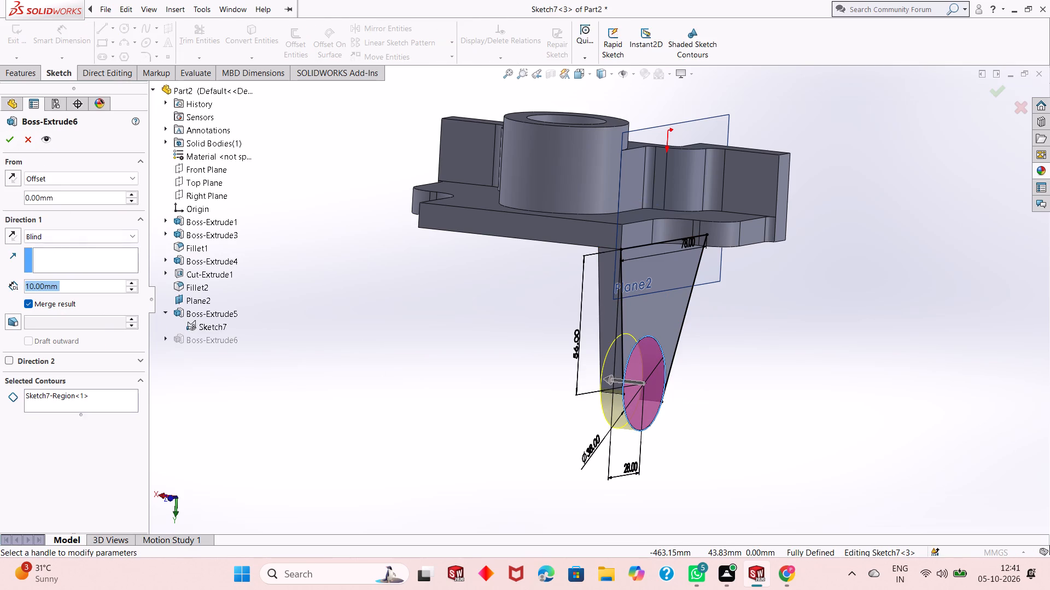
double_click(59, 196)
key("5")
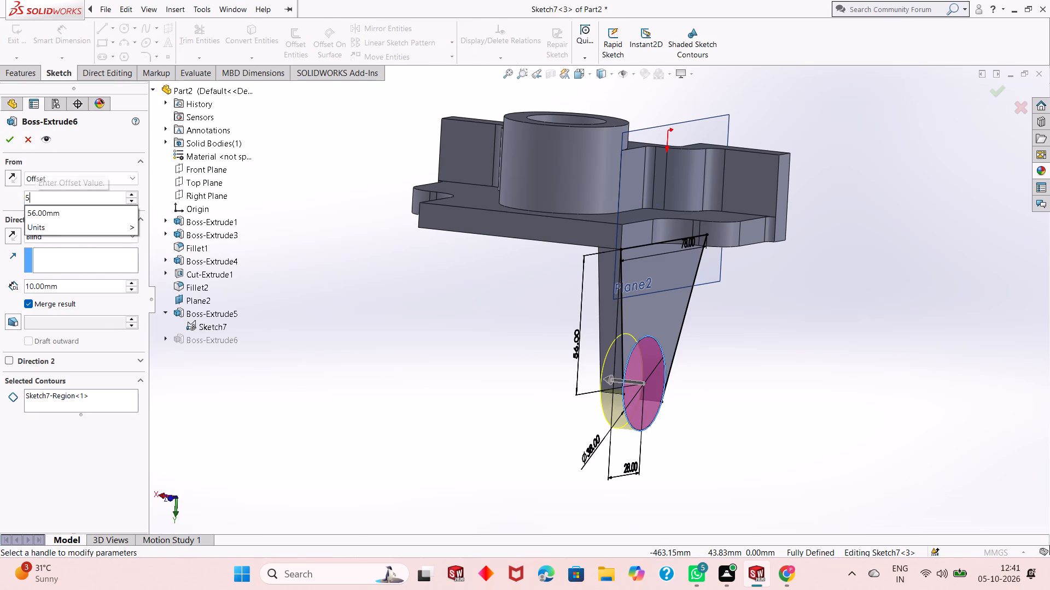
key("Return")
middle_click_drag(736, 438, 757, 432)
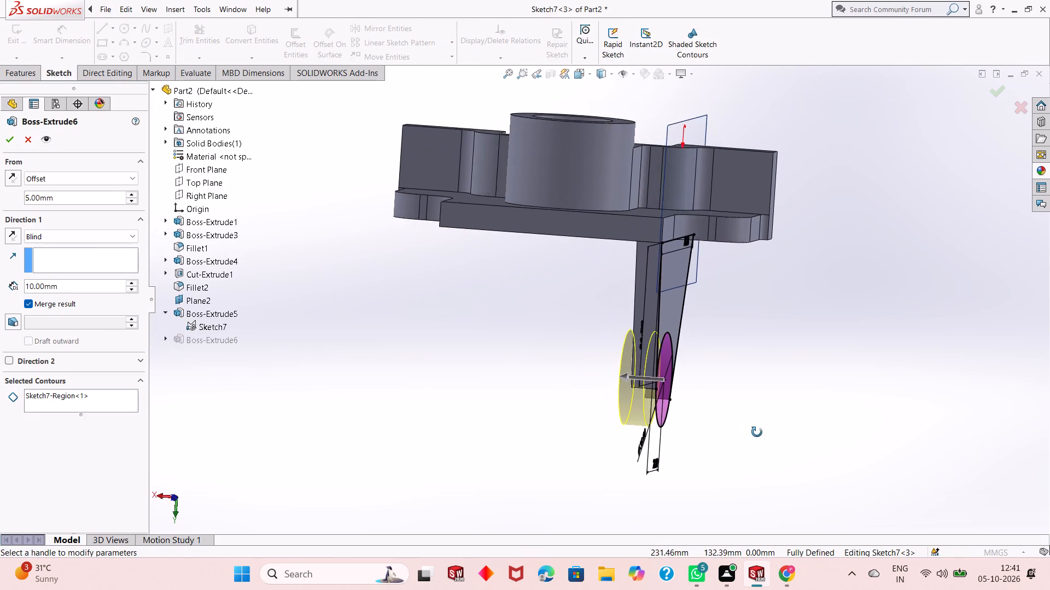
middle_click_drag(757, 432, 746, 443)
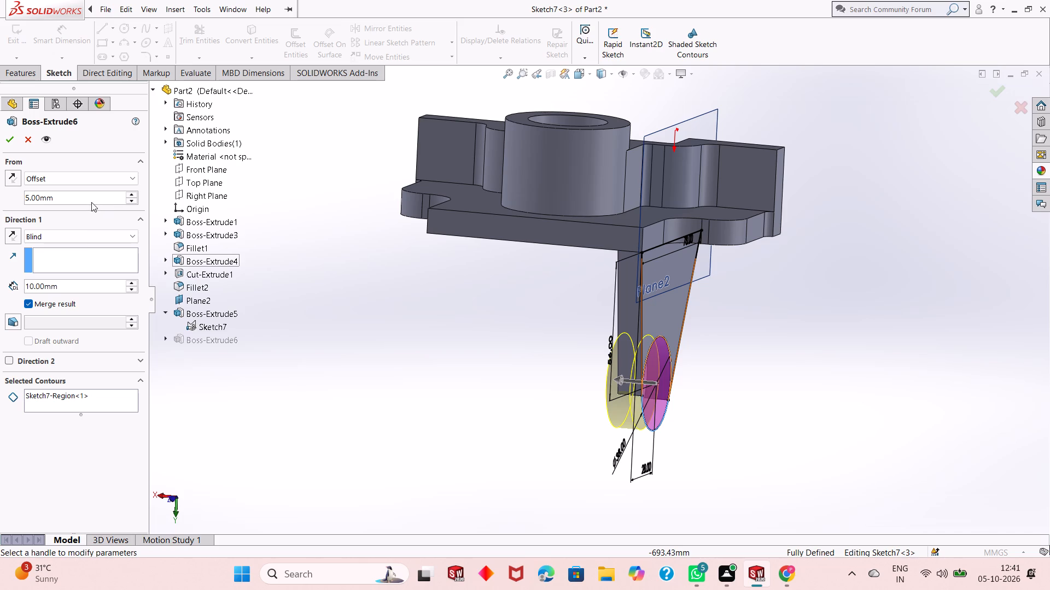
Change the circular boss's end condition to Mid Plane with a depth of 16 mm.
left_click(79, 239)
left_click(96, 300)
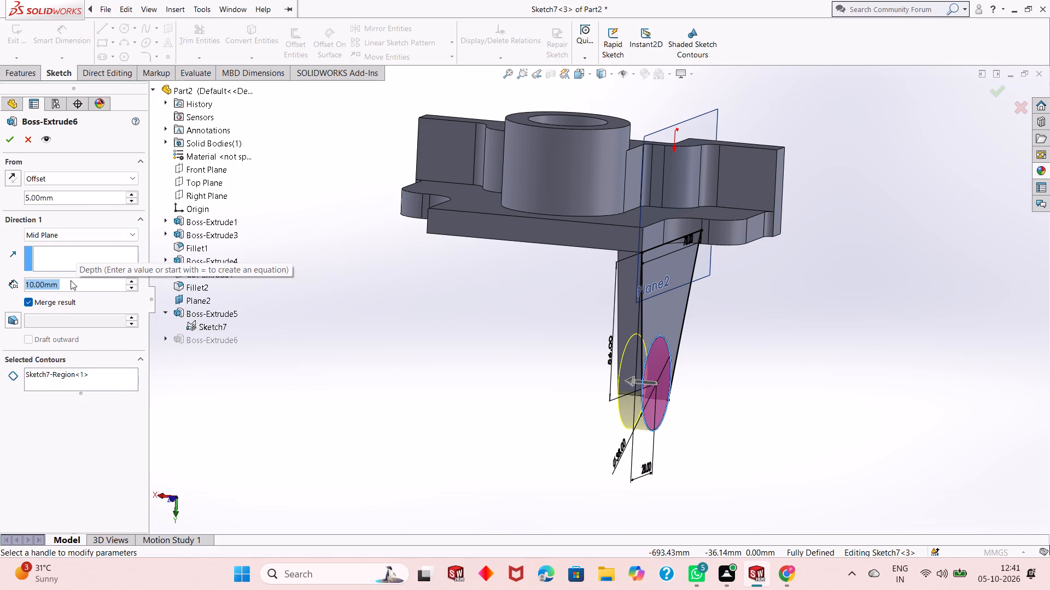
type("16")
key("Return")
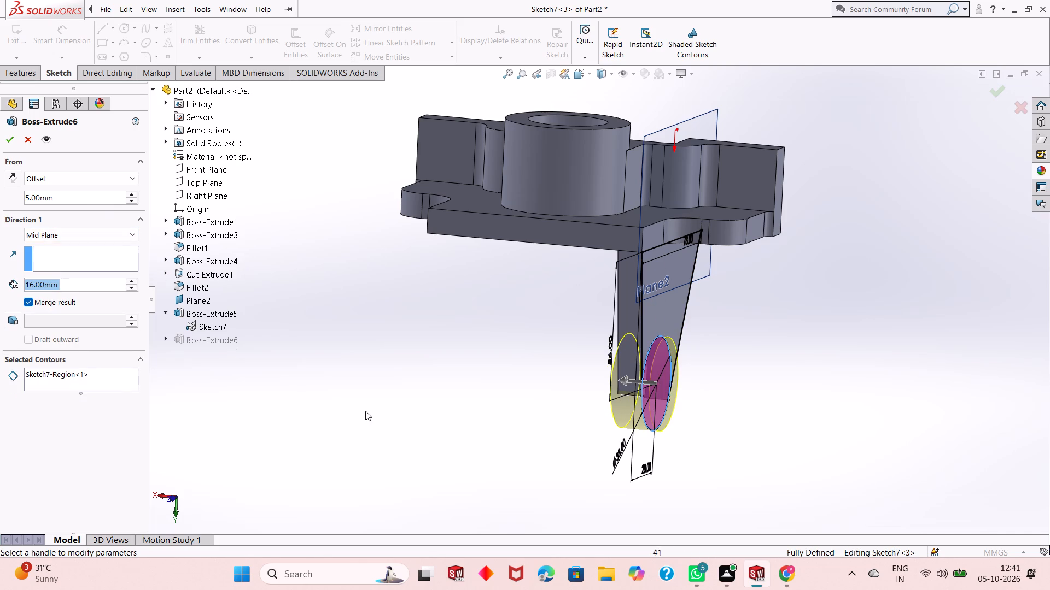
middle_click_drag(481, 427, 494, 446)
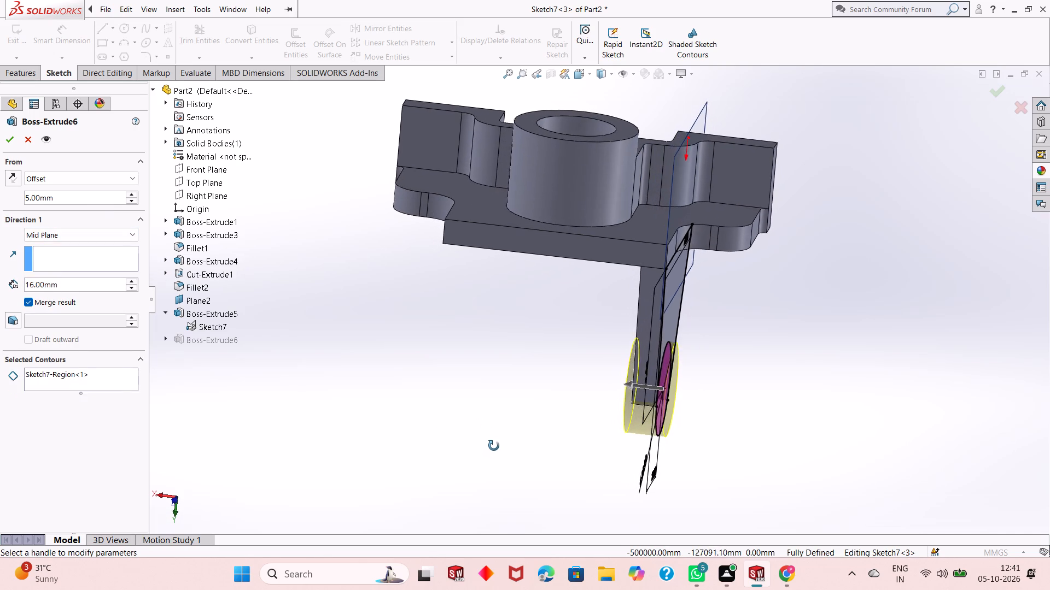
middle_click_drag(494, 446, 468, 438)
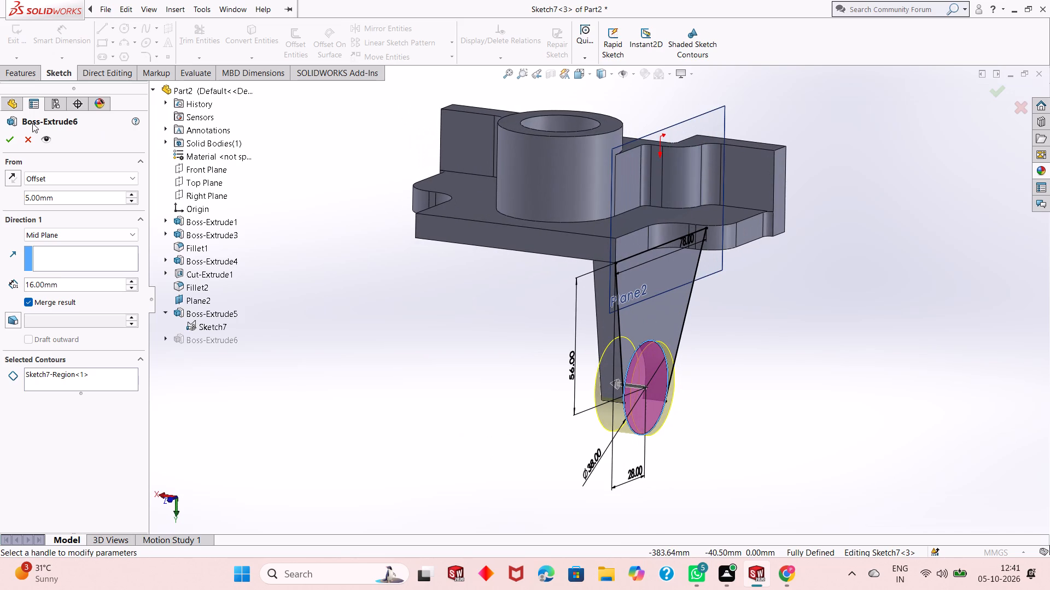
left_click(0, 134)
left_click(11, 143)
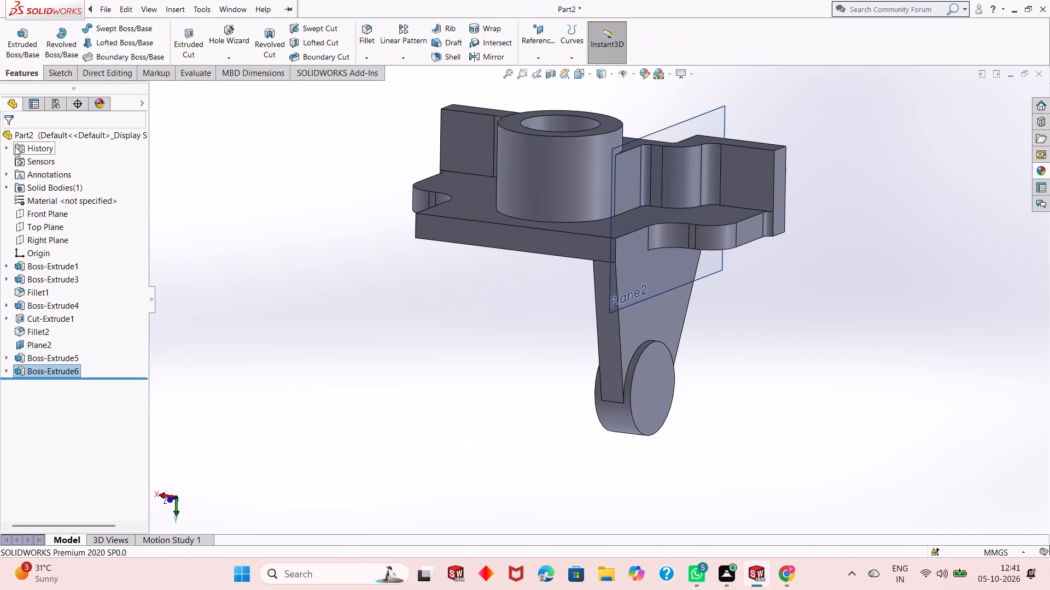
Hide the offset reference plane Plane2 used for the arm sketch.
middle_click_drag(750, 392, 605, 433)
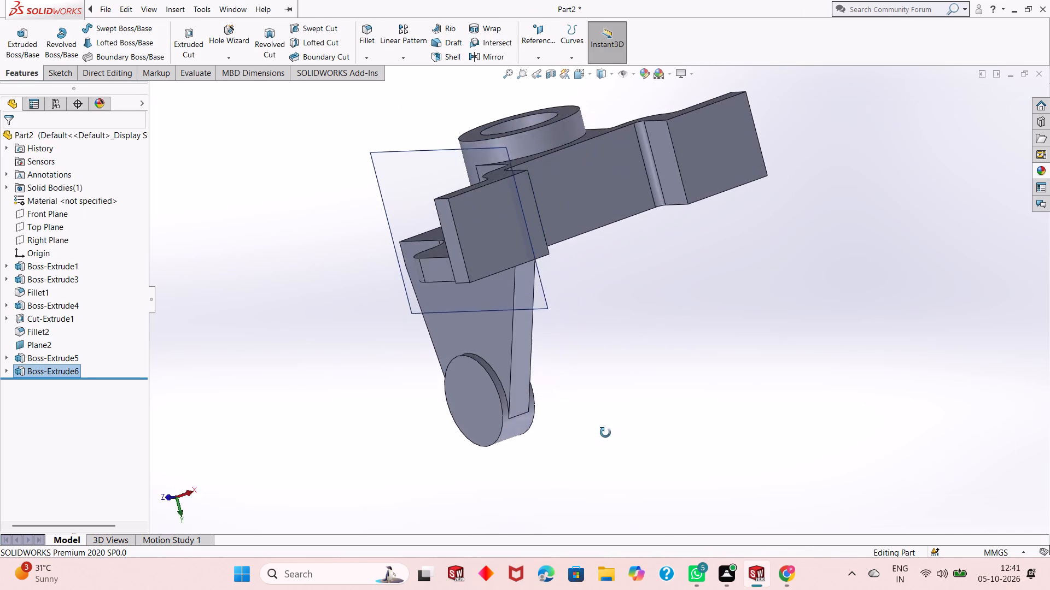
middle_click_drag(605, 433, 752, 437)
scroll(702, 326, "down", 3)
middle_click_drag(686, 350, 669, 294)
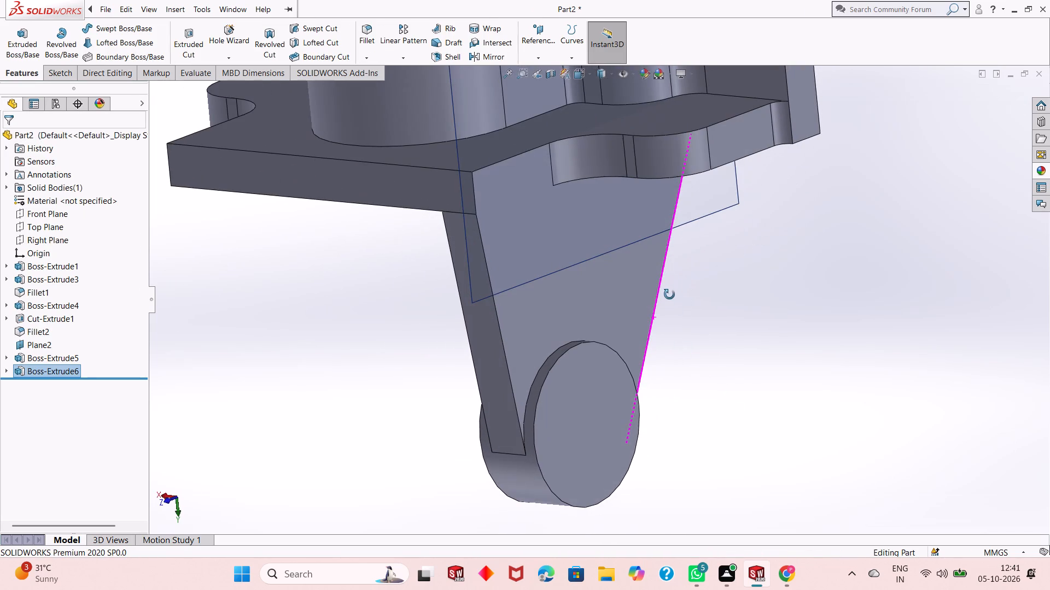
middle_click_drag(669, 294, 668, 294)
right_click(724, 198)
left_click(771, 179)
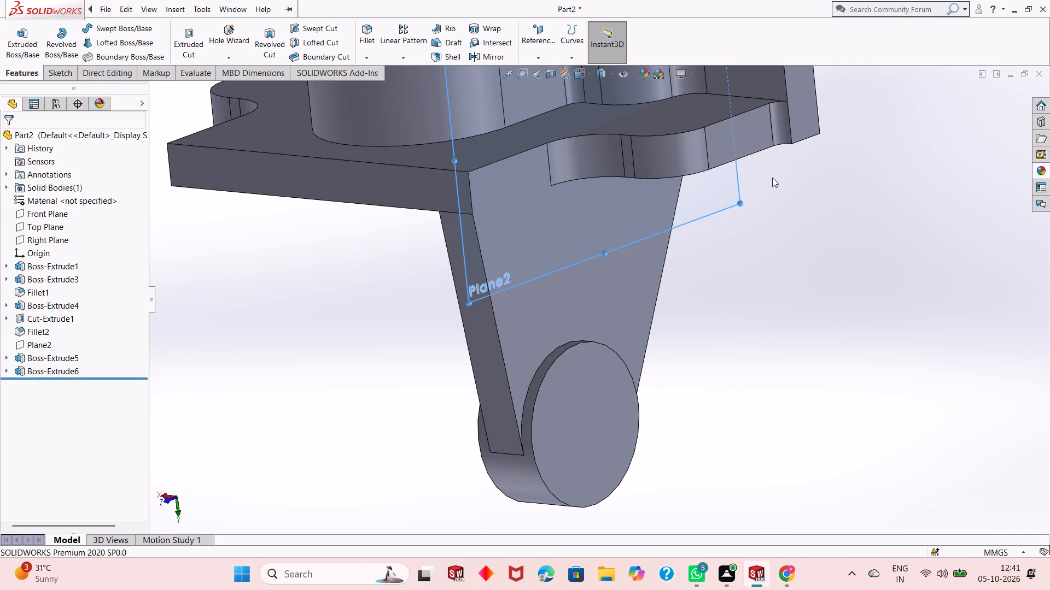
Examine from the side and from below how the arm and its circular boss meet the base plate.
scroll(784, 290, "up", 3)
scroll(522, 146, "down", 2)
middle_click_drag(751, 354, 742, 347)
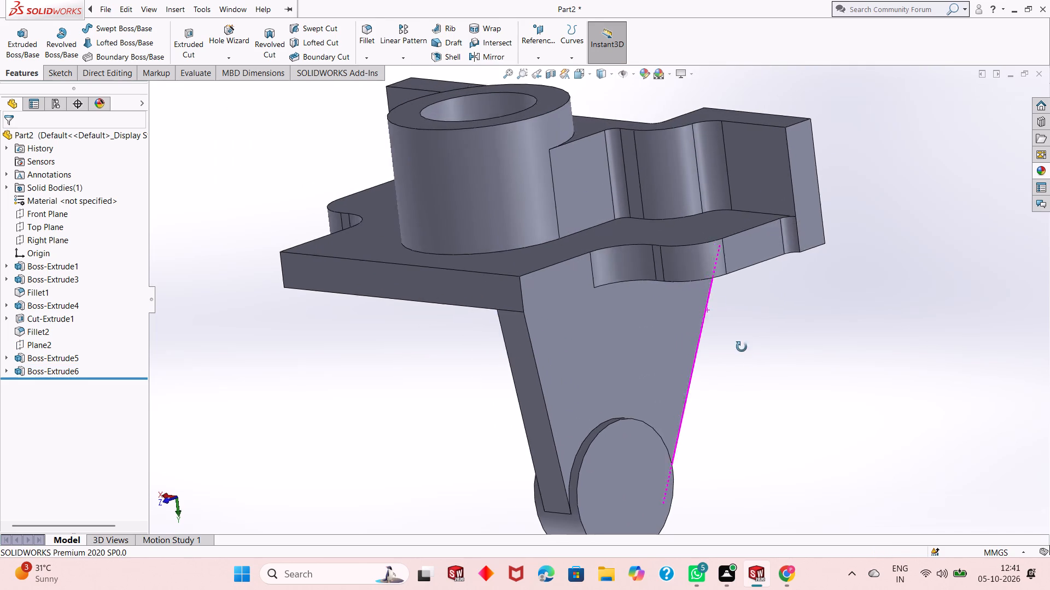
middle_click_drag(742, 347, 681, 203)
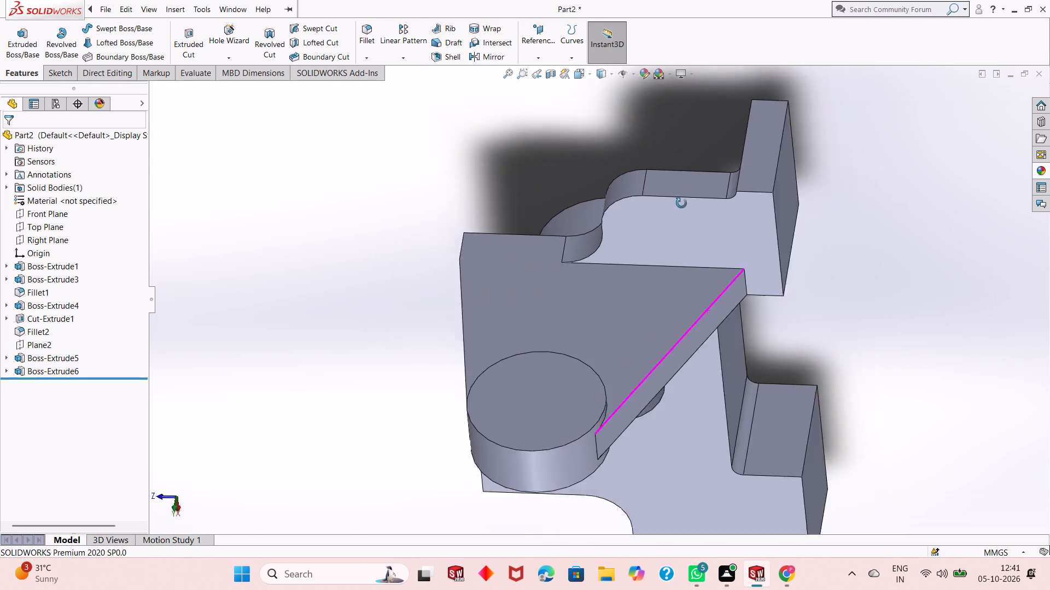
middle_click_drag(681, 203, 737, 339)
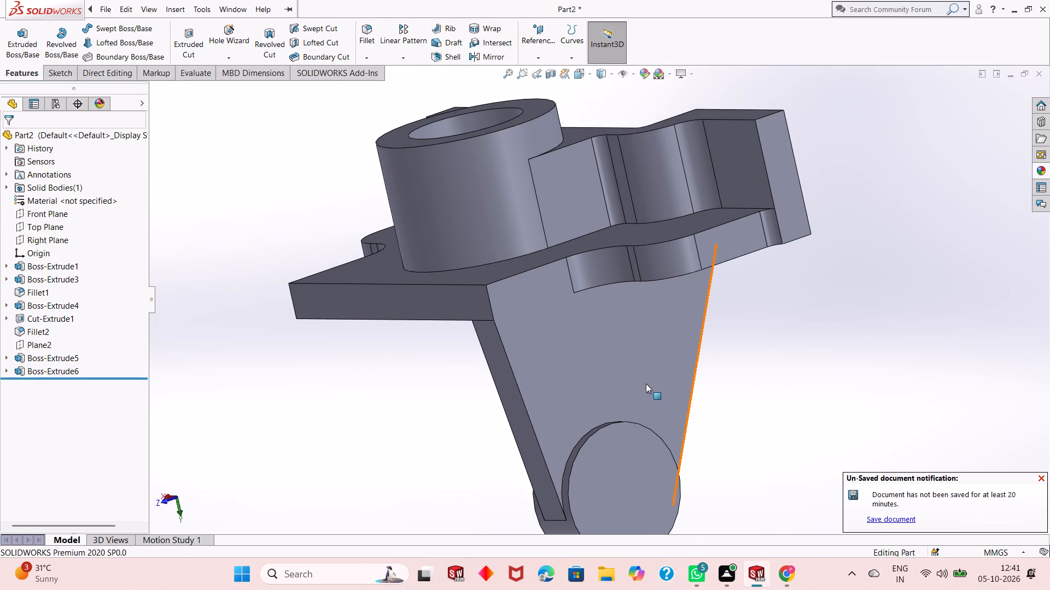
scroll(634, 382, "up", 1)
key("Escape")
scroll(627, 381, "up", 2)
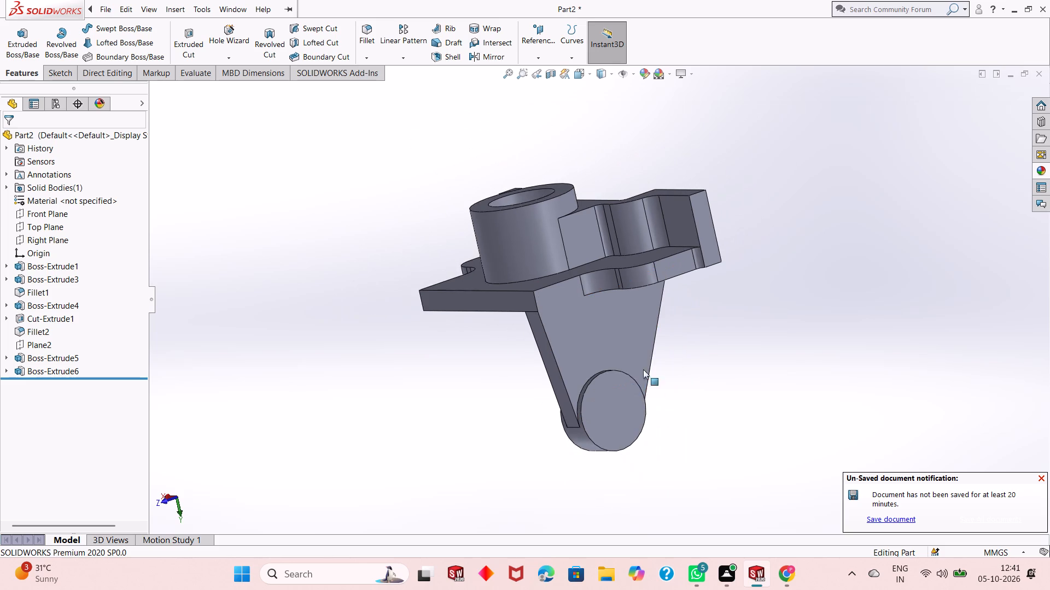
Measure the normal distance between the arm's flat outer face and the circular boss's end face on the same side.
middle_click_drag(645, 350, 674, 330)
left_click(609, 323)
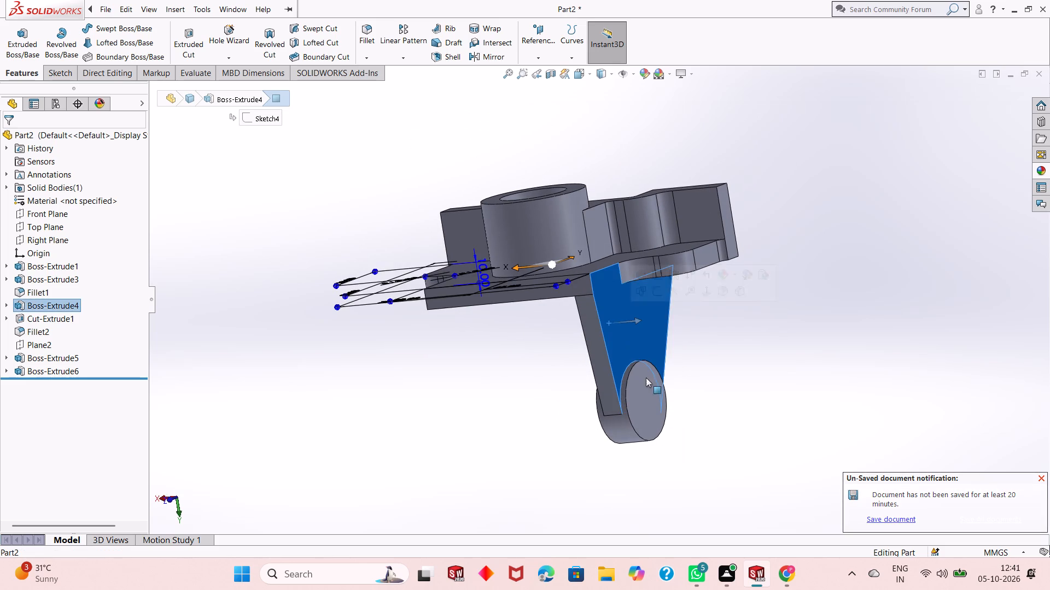
left_click(635, 411)
key("Escape")
key("Escape")
key("Escape")
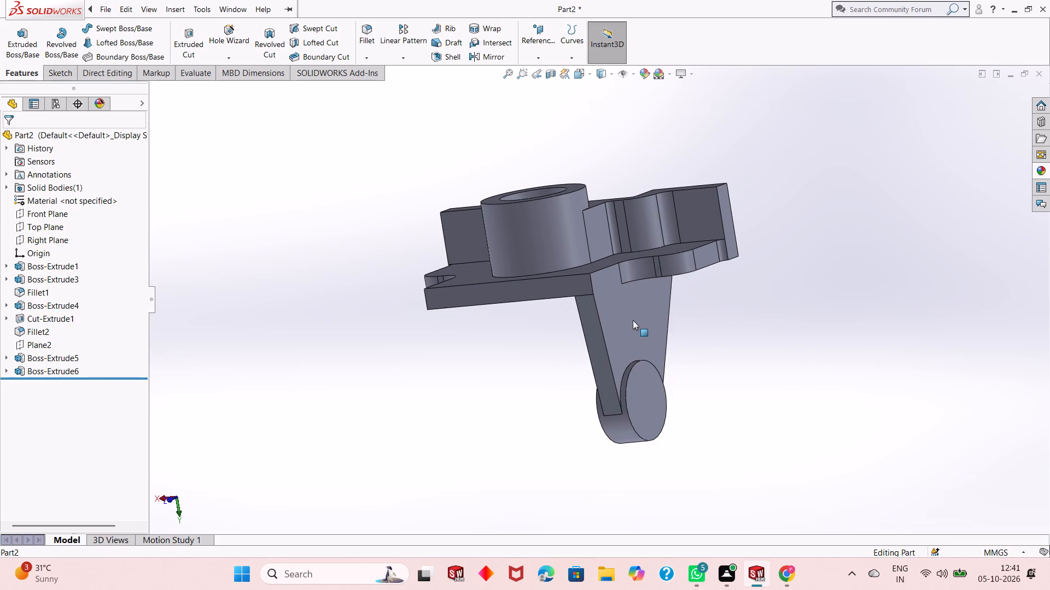
left_click(630, 320)
left_click(639, 392, "ctrl")
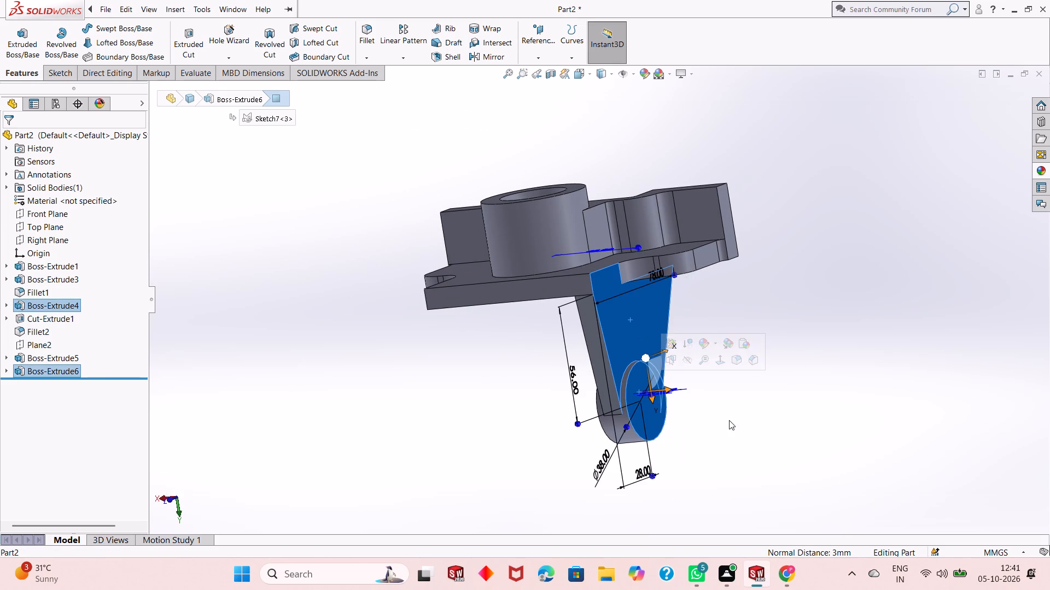
middle_click_drag(698, 409, 768, 390)
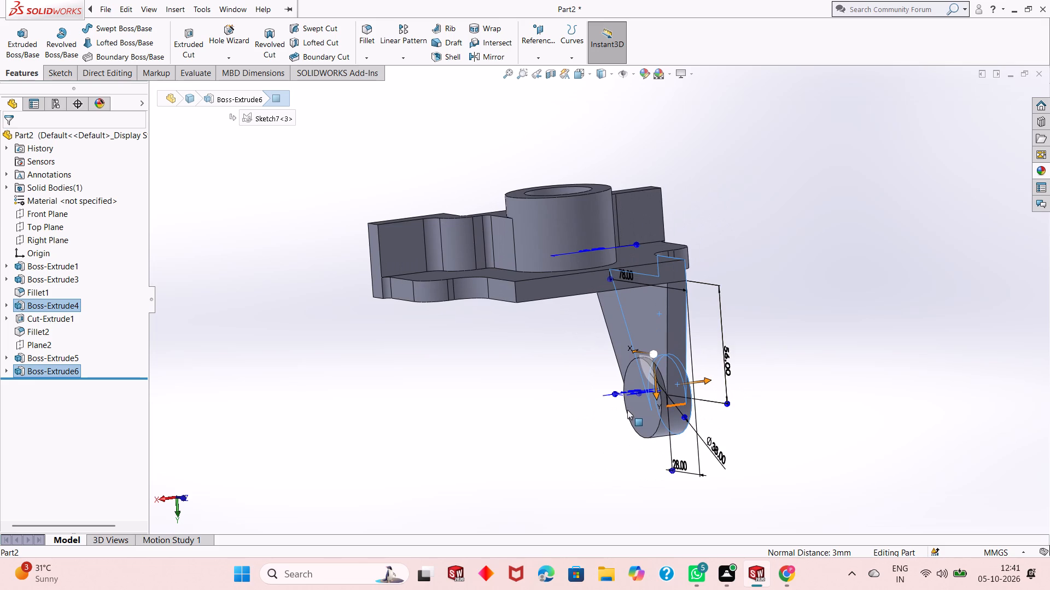
Measure the normal distance between the arm's flat face and the circular boss's end face on each side of the arm.
left_click(627, 410, "ctrl")
left_click(646, 323, "ctrl")
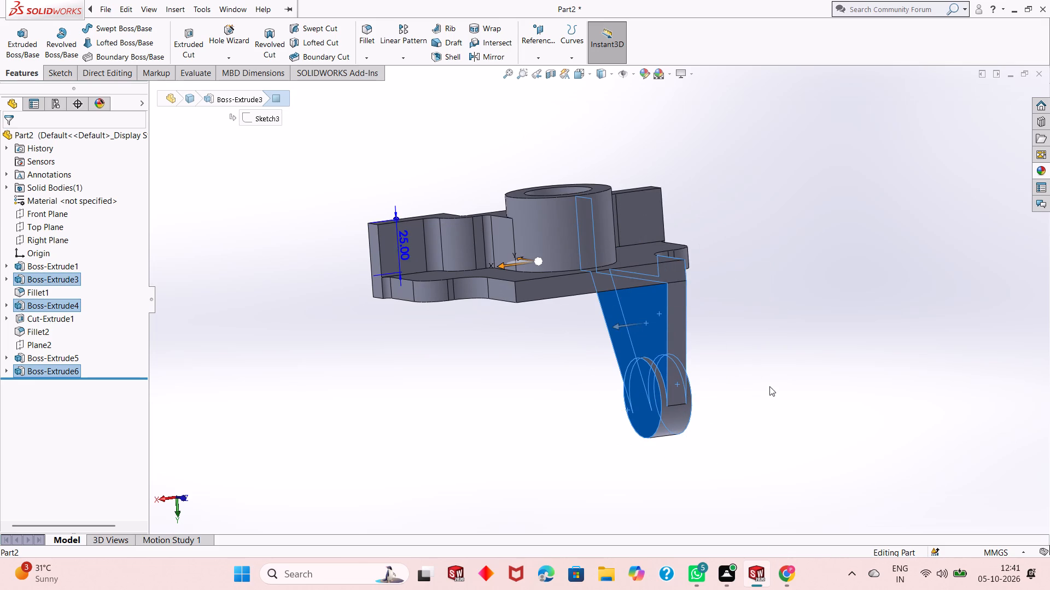
middle_click_drag(760, 397, 720, 387)
key("Escape")
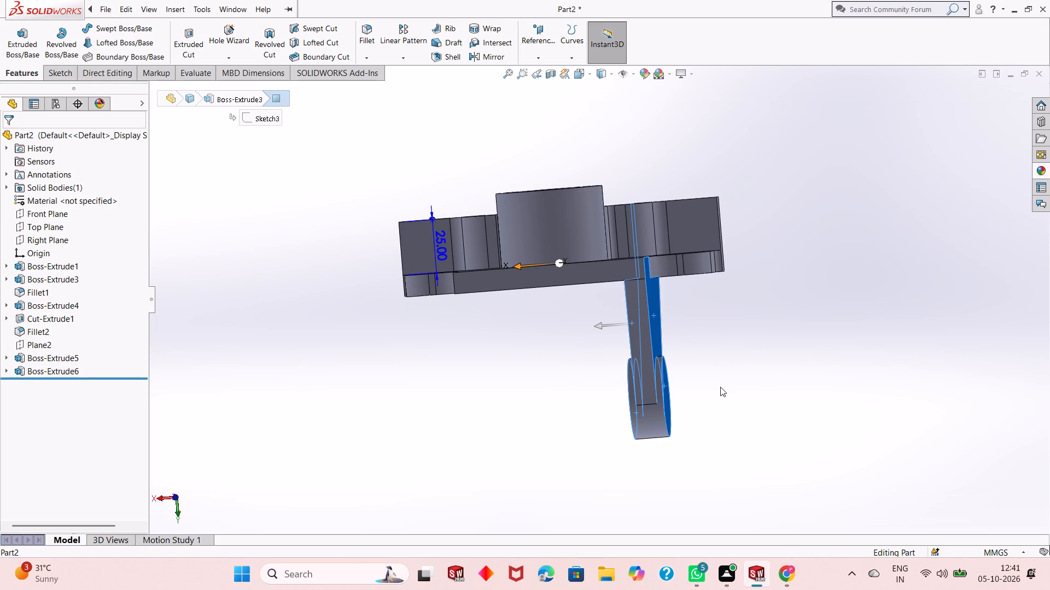
key("Escape")
middle_click_drag(723, 358, 691, 377)
left_click(647, 334)
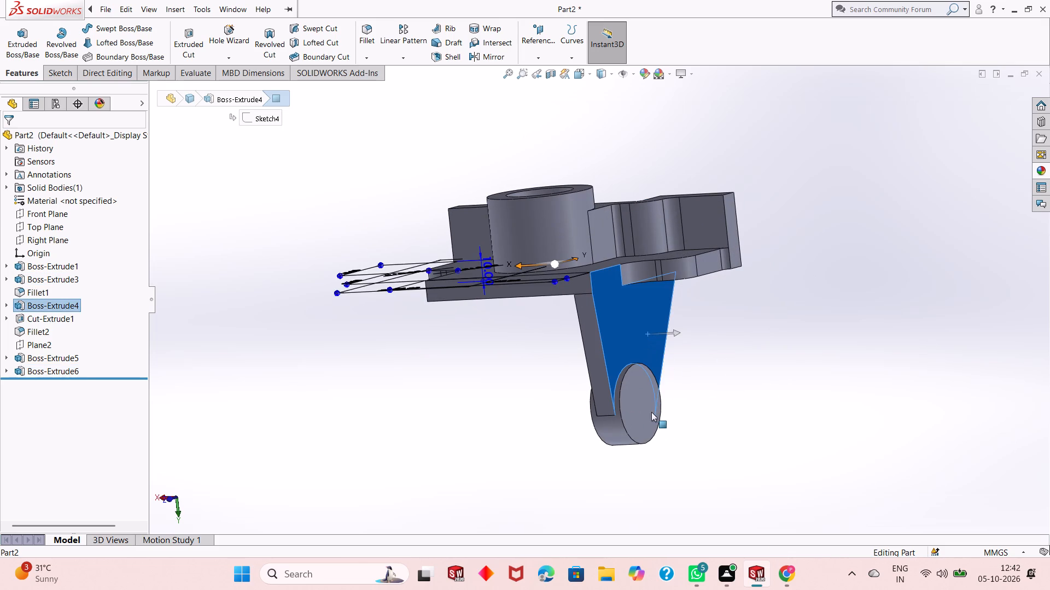
left_click(643, 421, "ctrl")
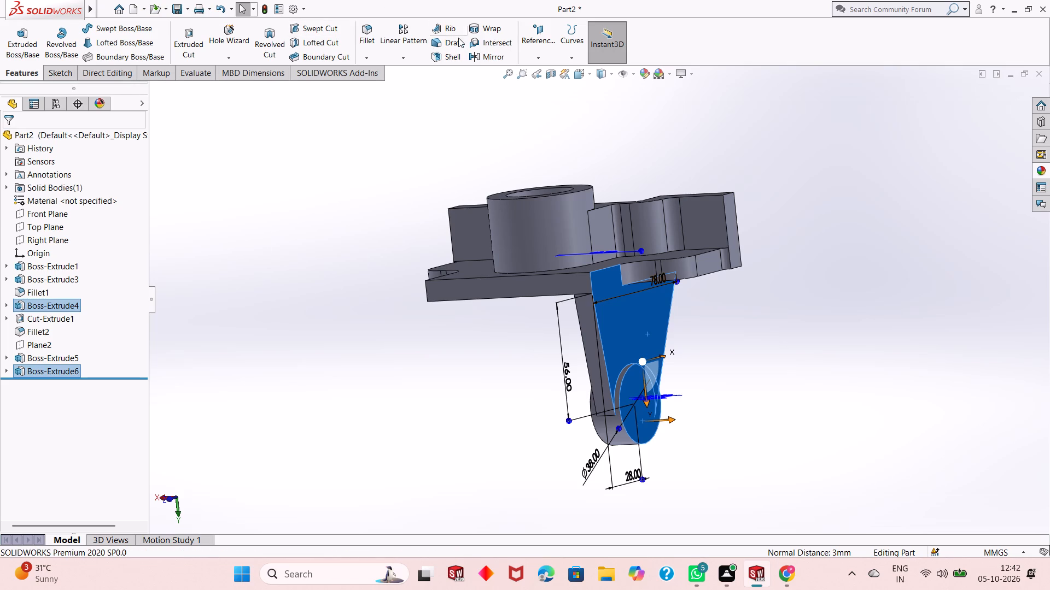
Start a Mirror feature of the circular boss Boss-Extrude6 with the Right Plane as the mirror plane.
left_click(496, 54)
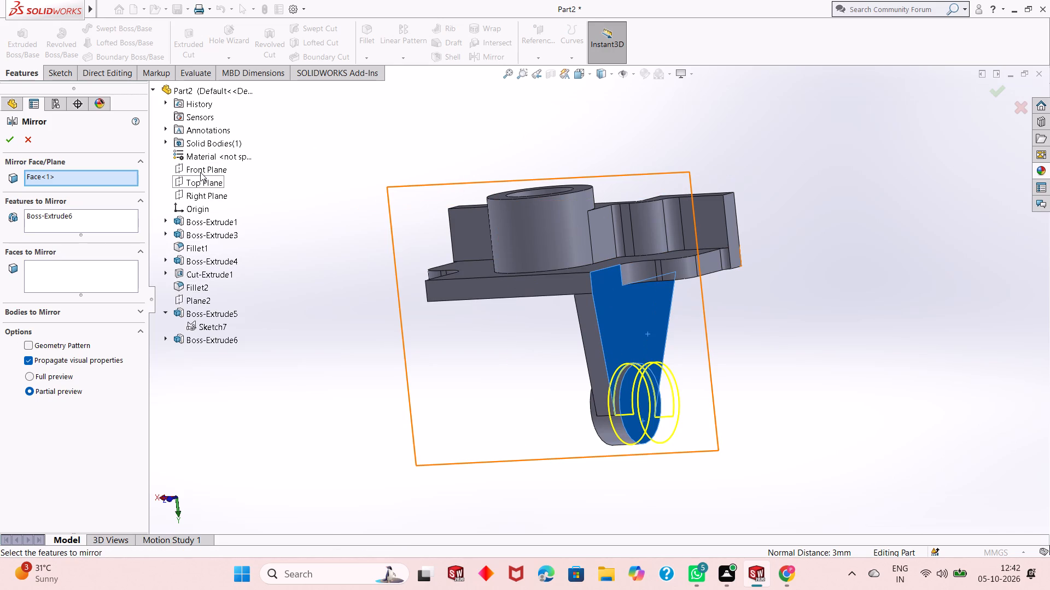
left_click(201, 198)
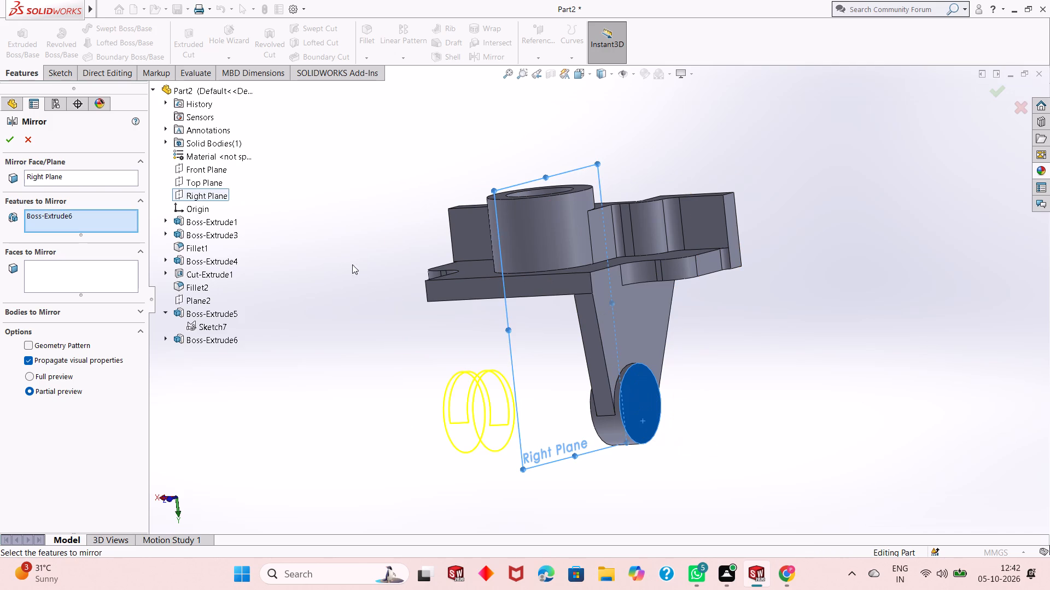
middle_click_drag(386, 288, 397, 294)
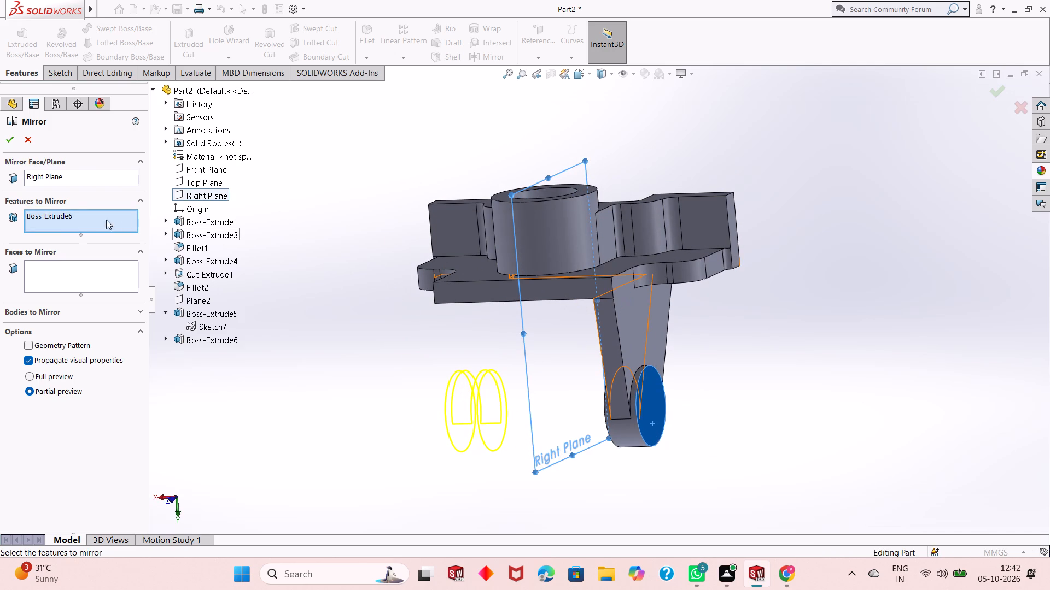
left_click(78, 174)
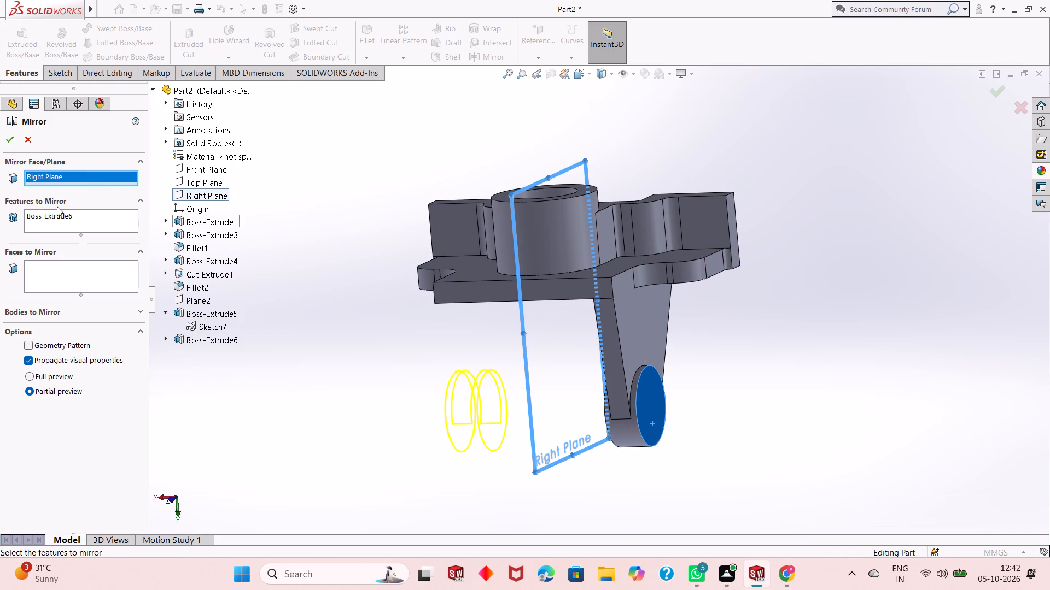
left_click(71, 216)
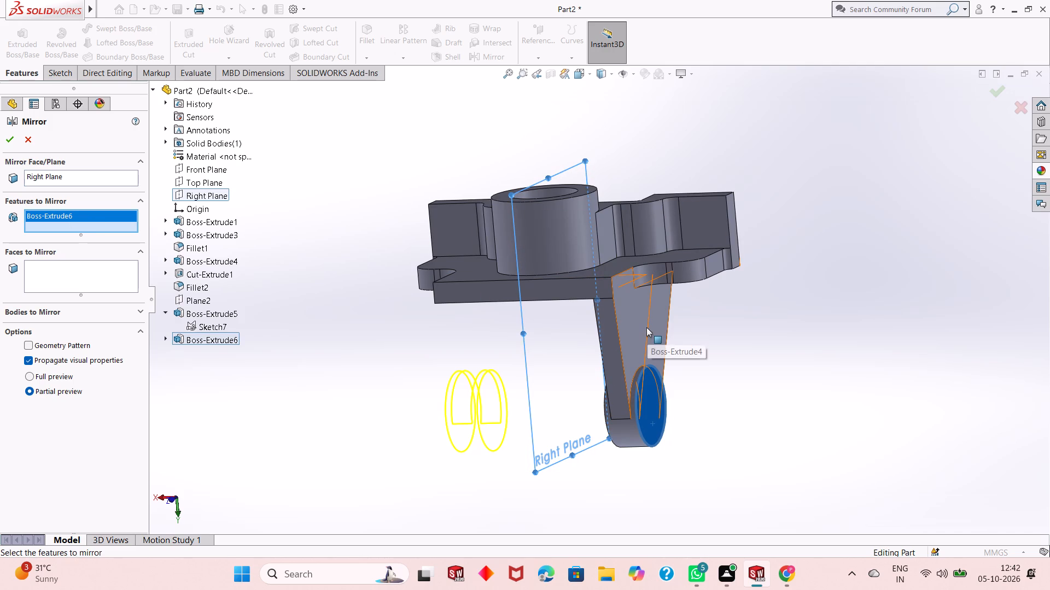
Add the features Boss-Extrude4 and Boss-Extrude5 to the mirror's set of features.
left_click(626, 324, "ctrl")
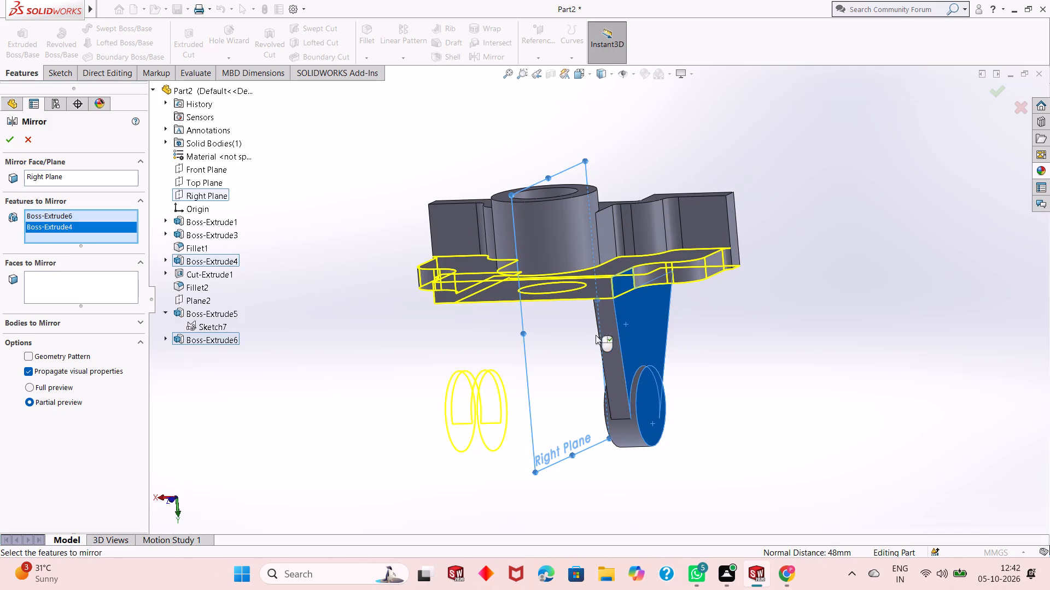
left_click(612, 351, "ctrl")
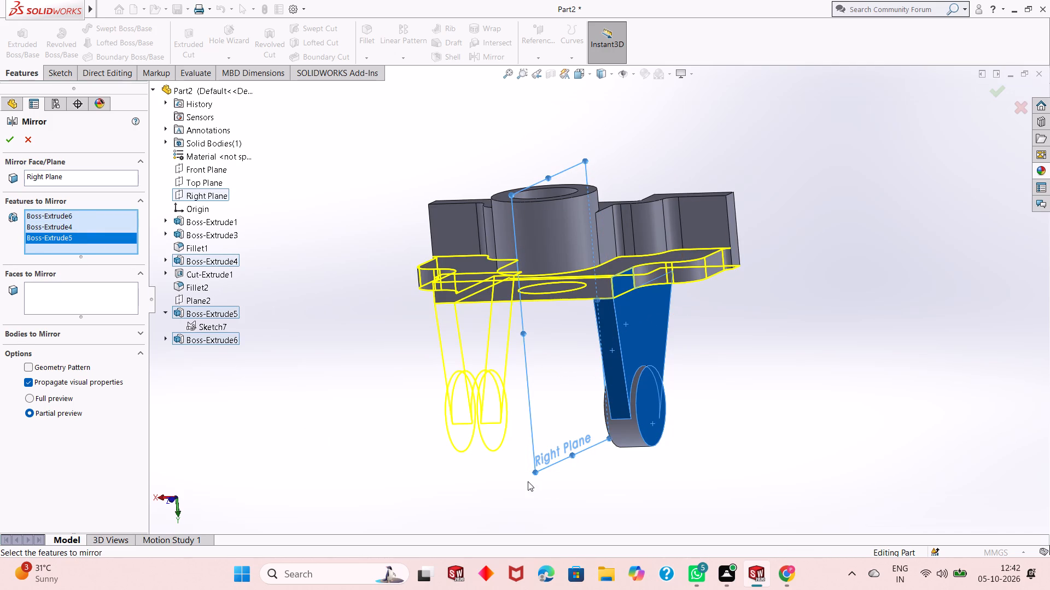
left_click(629, 437, "ctrl")
left_click(629, 437, "ctrl")
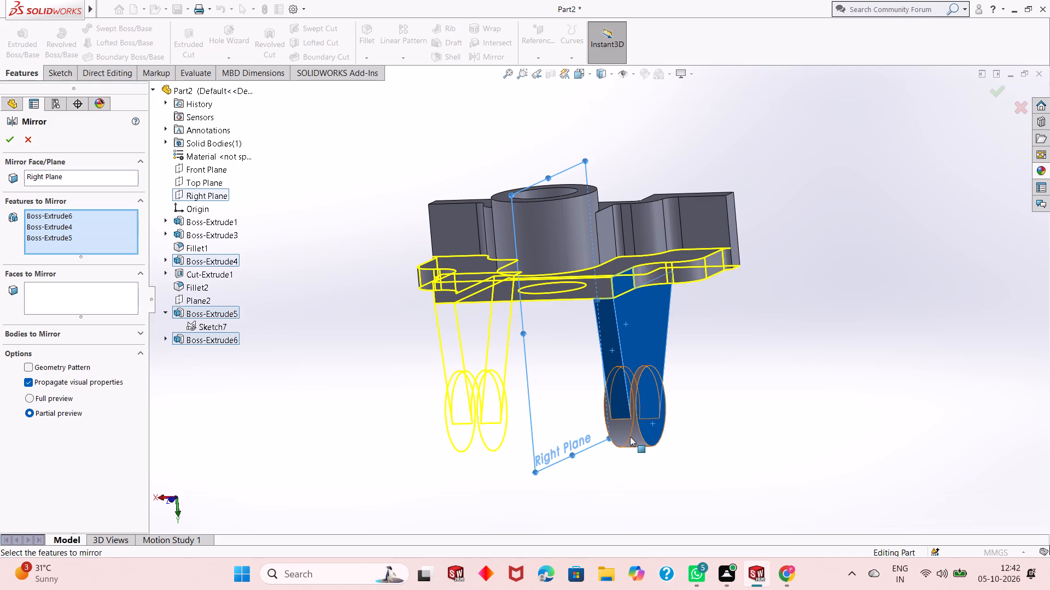
scroll(627, 415, "down", 4)
left_click(627, 415, "ctrl")
middle_click_drag(627, 415, 645, 398)
middle_click_drag(646, 398, 670, 384)
left_click(571, 381, "ctrl")
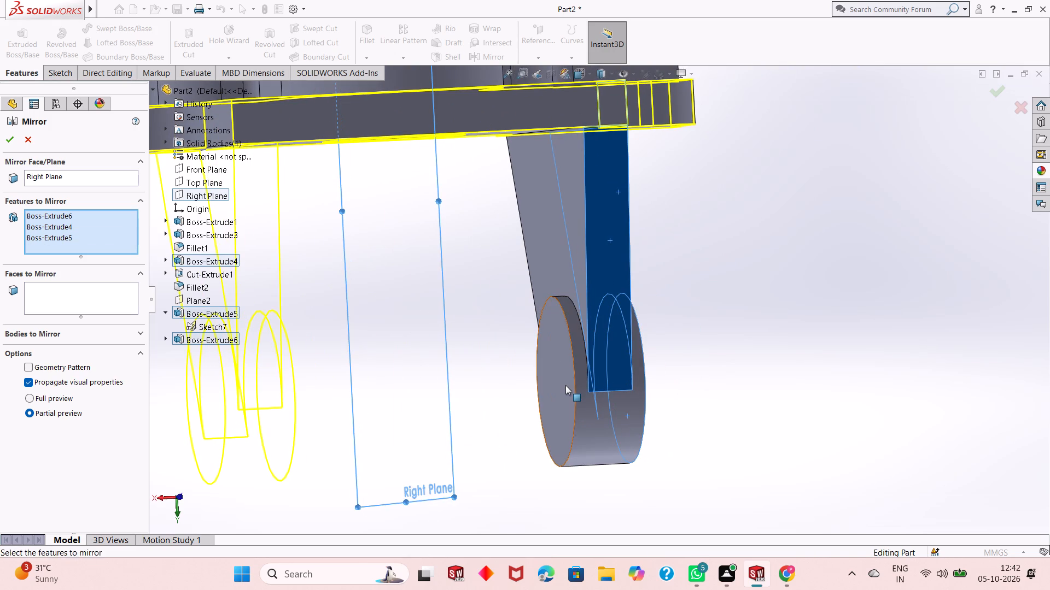
left_click(565, 385, "ctrl")
scroll(573, 376, "up", 1)
middle_click_drag(559, 348, 575, 357)
scroll(573, 346, "up", 2)
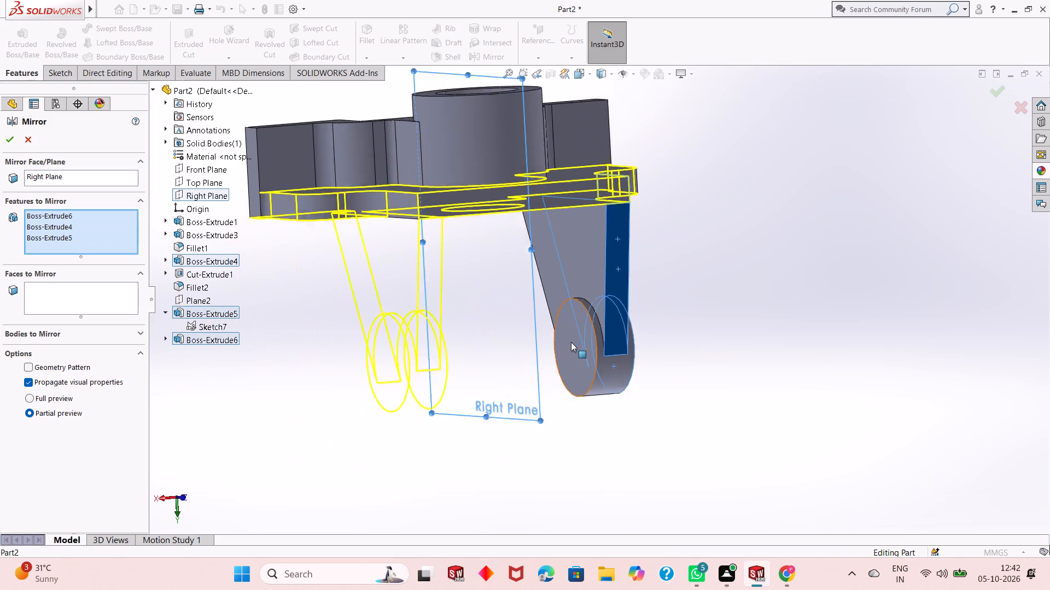
scroll(571, 342, "up", 1)
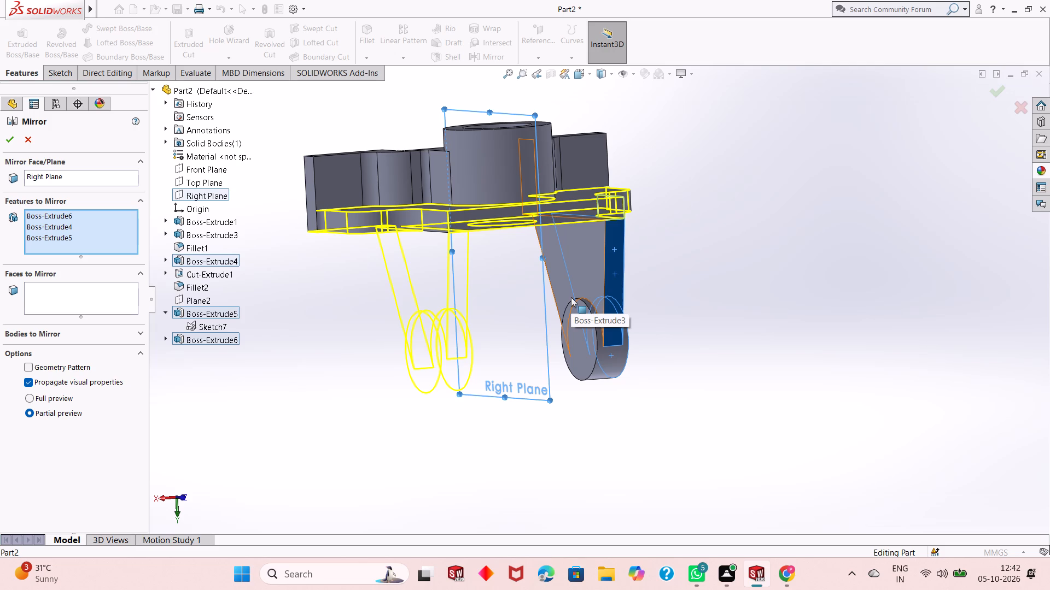
Add Boss-Extrude3 to the mirrored features and complete the mirror about the Right Plane.
left_click(587, 249, "ctrl")
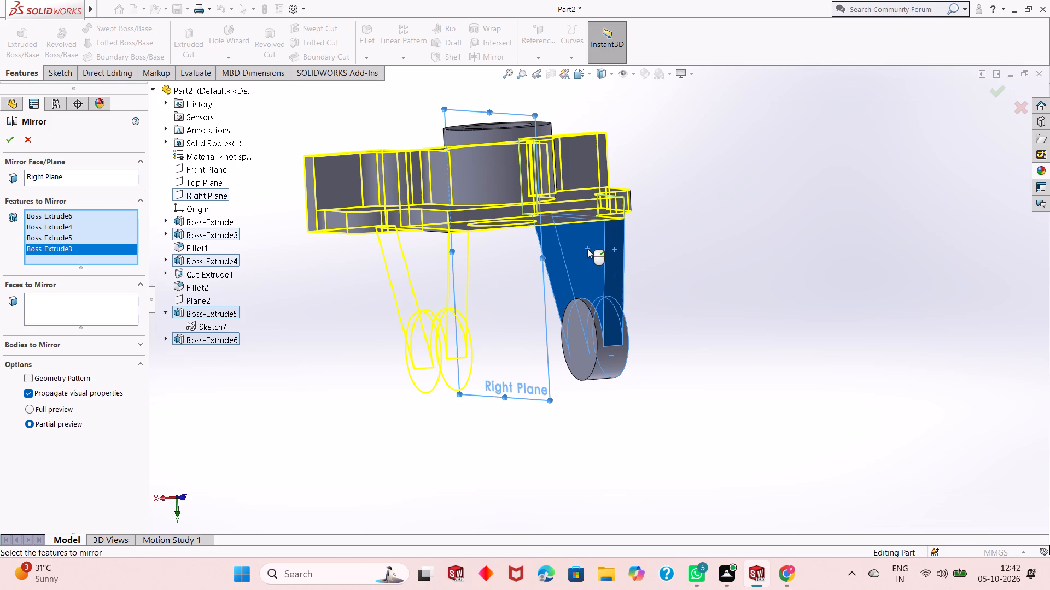
scroll(603, 286, "up", 2)
middle_click_drag(631, 242, 608, 342)
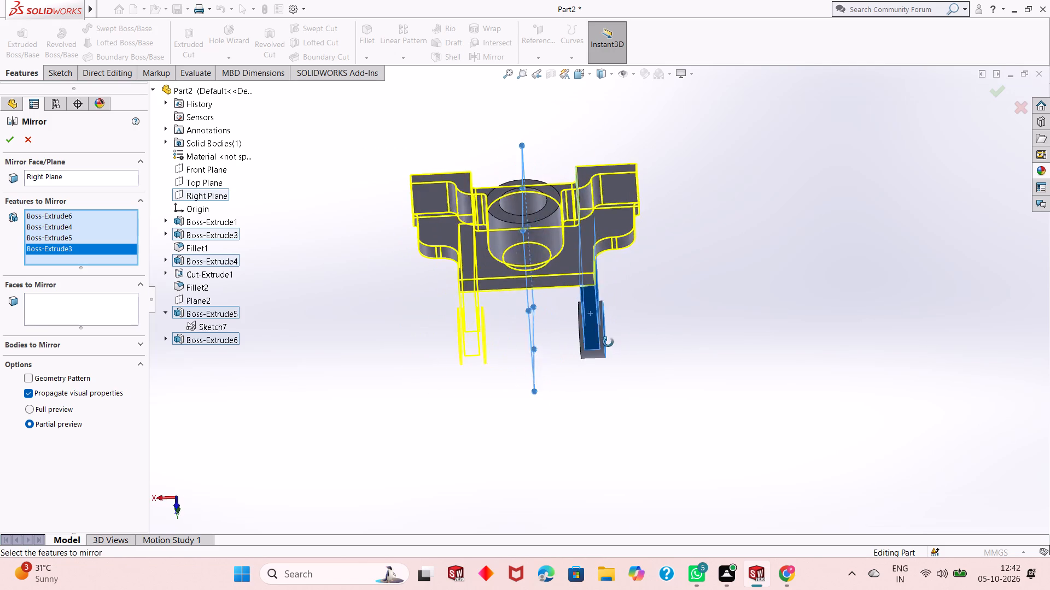
middle_click_drag(608, 342, 649, 250)
scroll(593, 310, "down", 4)
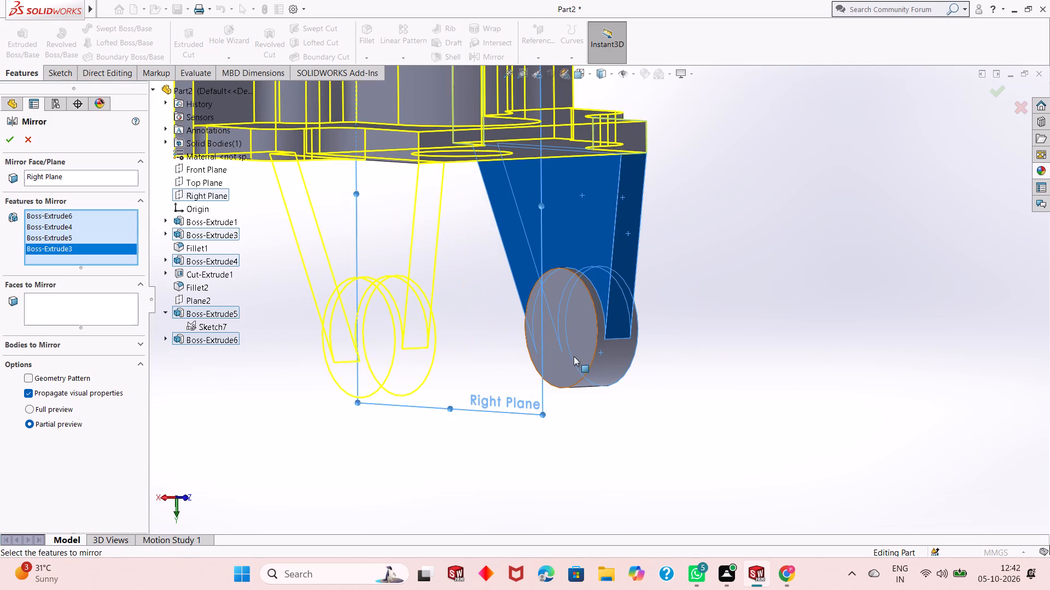
left_click(574, 367, "ctrl")
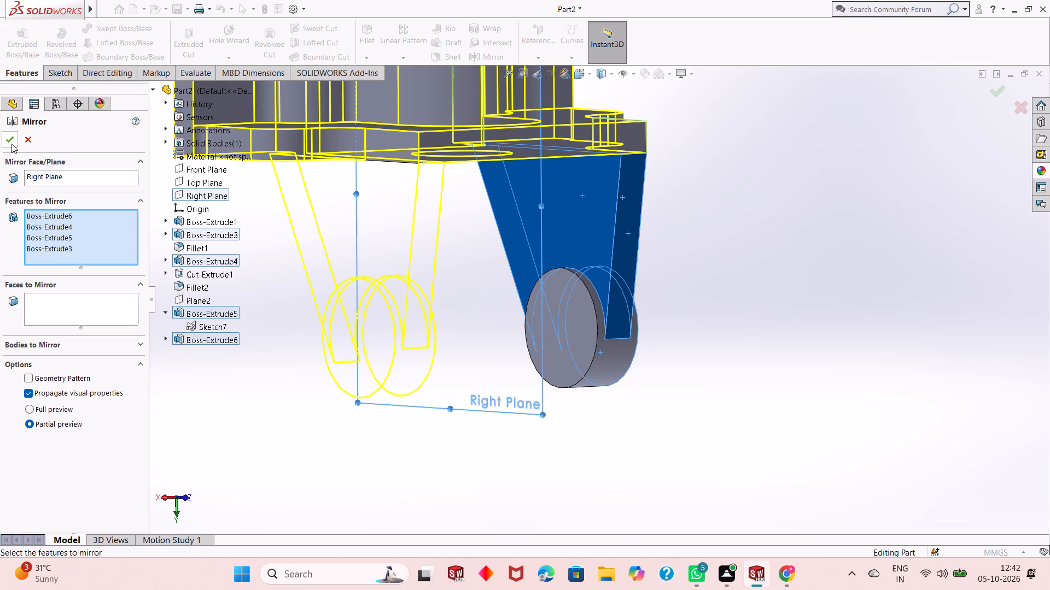
left_click(9, 141)
scroll(492, 292, "up", 4)
key("Escape")
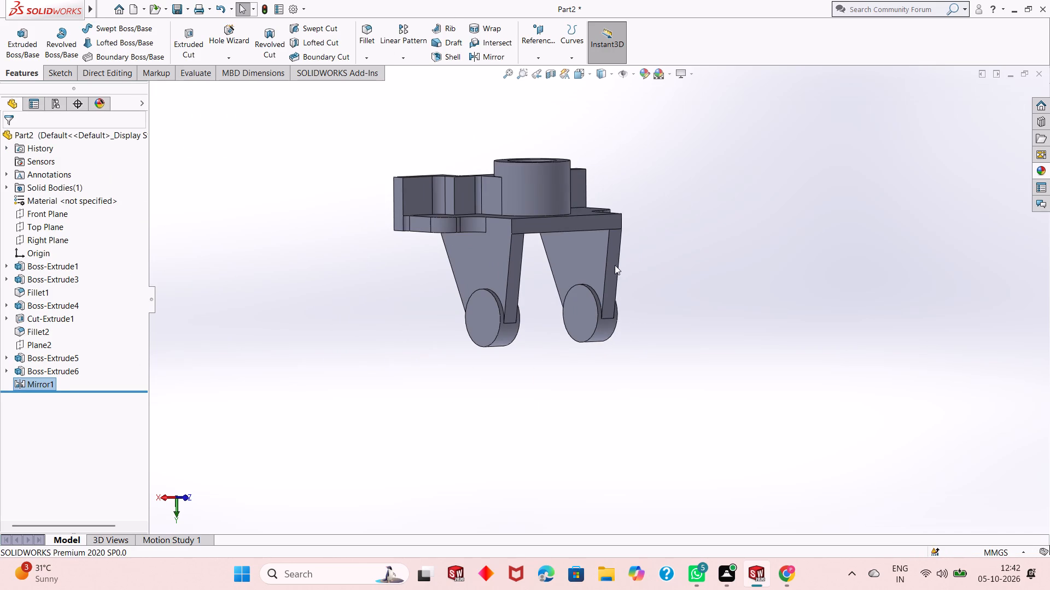
key("Escape")
Examine the two arms and their circular bosses under the base plate from several sides.
middle_click_drag(699, 257, 573, 281)
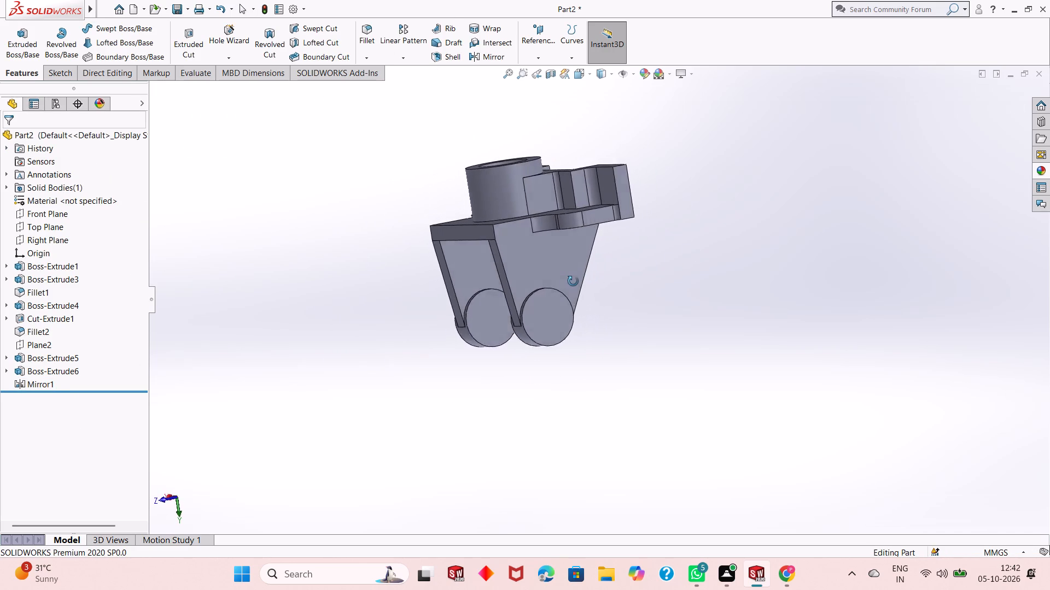
middle_click_drag(573, 281, 511, 295)
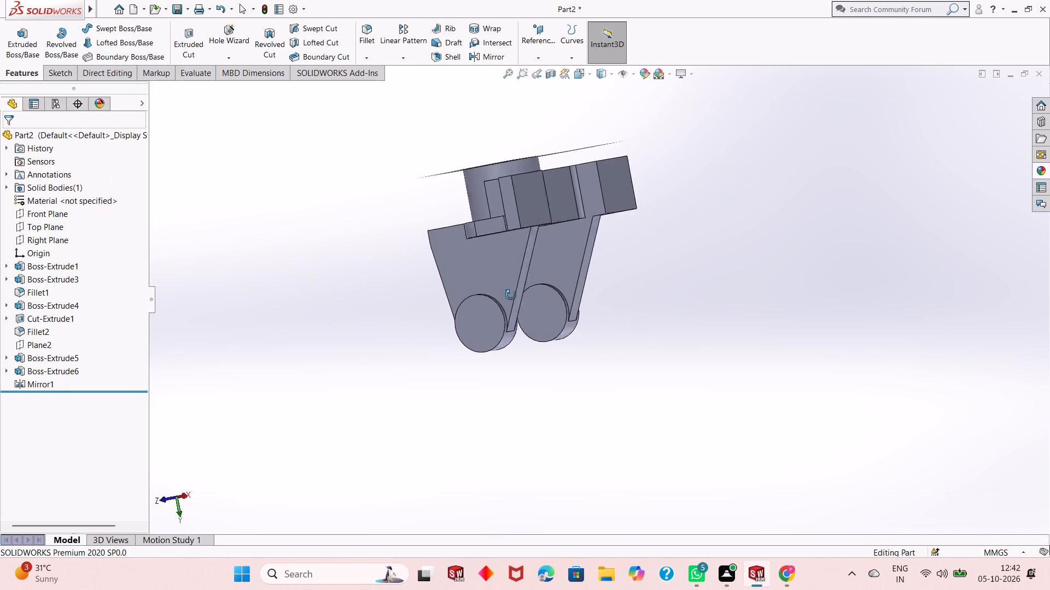
middle_click_drag(511, 295, 629, 272)
scroll(555, 198, "down", 3)
scroll(529, 282, "up", 1)
middle_click_drag(535, 327, 501, 341)
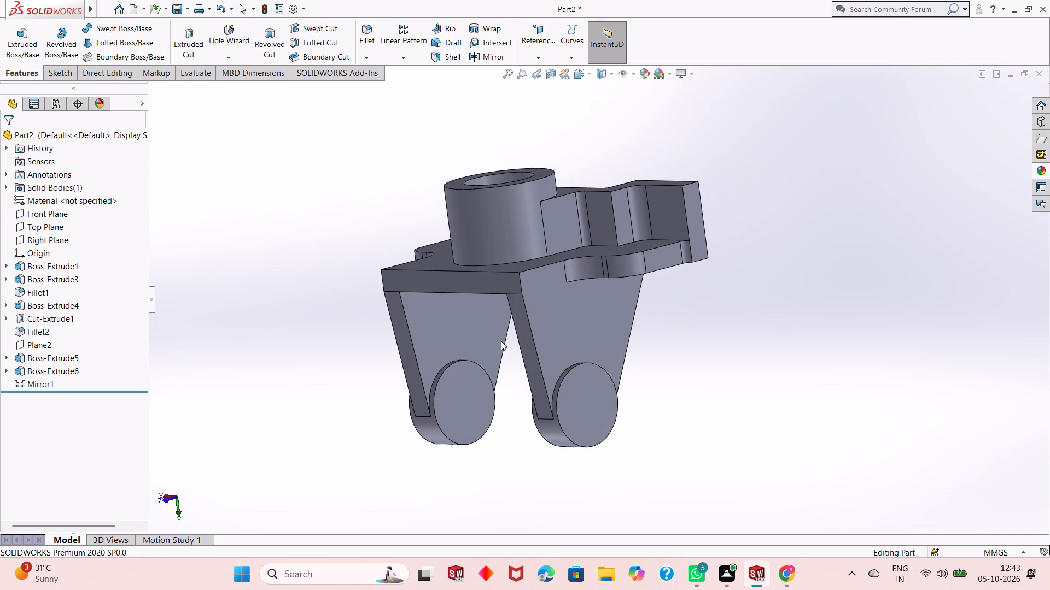
scroll(492, 390, "up", 1)
middle_click_drag(678, 371, 691, 378)
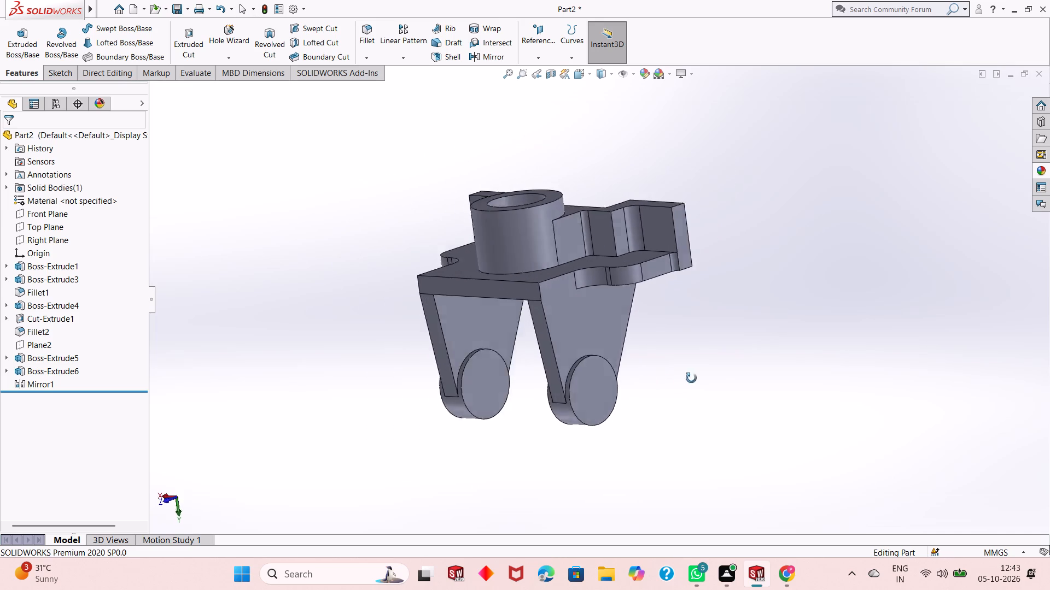
middle_click_drag(691, 378, 703, 327)
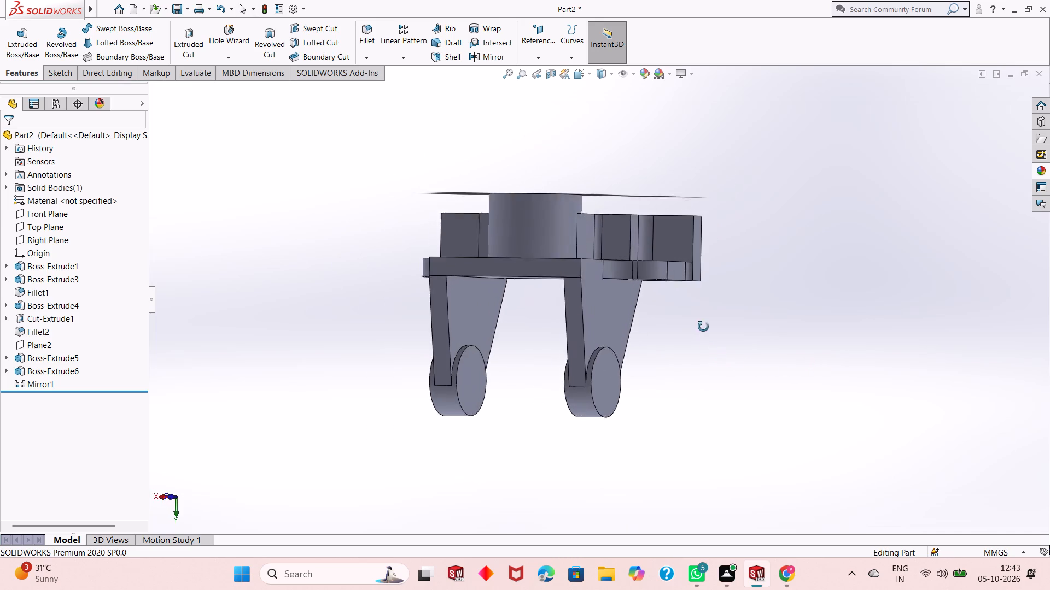
middle_click_drag(703, 327, 688, 360)
scroll(600, 278, "down", 2)
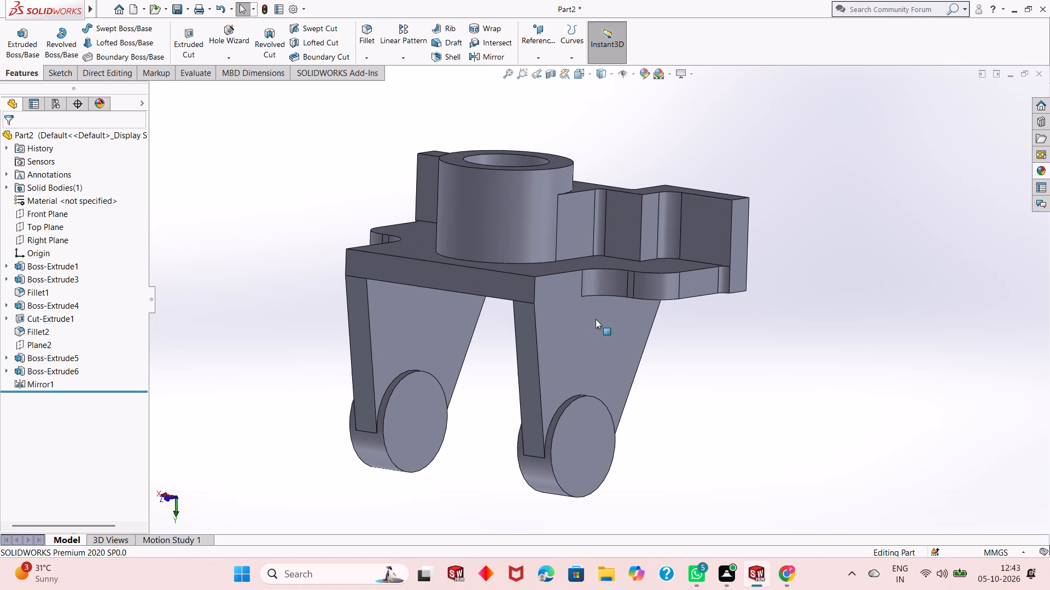
On the original arm's outer boss end face, sketch a circle about 19.4 mm in diameter, concentric with the boss.
left_click(596, 448)
left_click(650, 418)
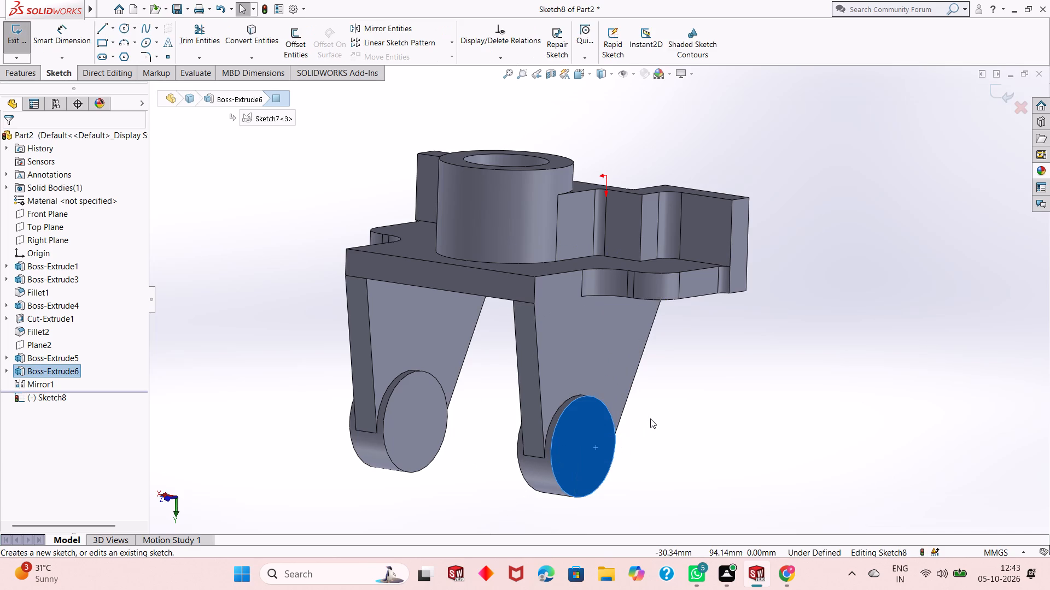
key("ctrl+8")
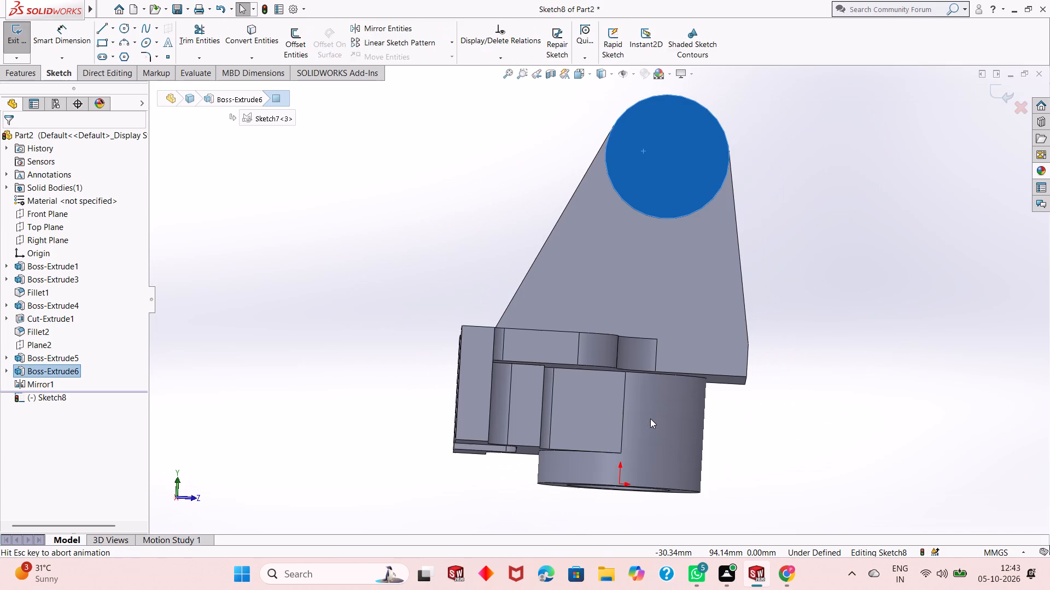
key("Escape")
scroll(634, 256, "up", 2)
scroll(657, 156, "down", 2)
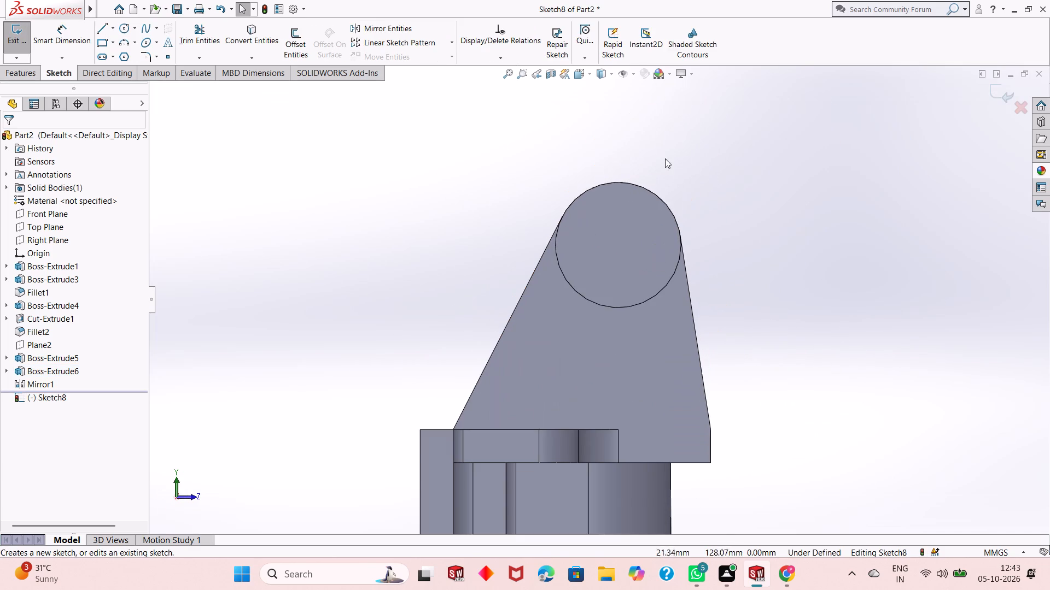
scroll(720, 309, "down", 1)
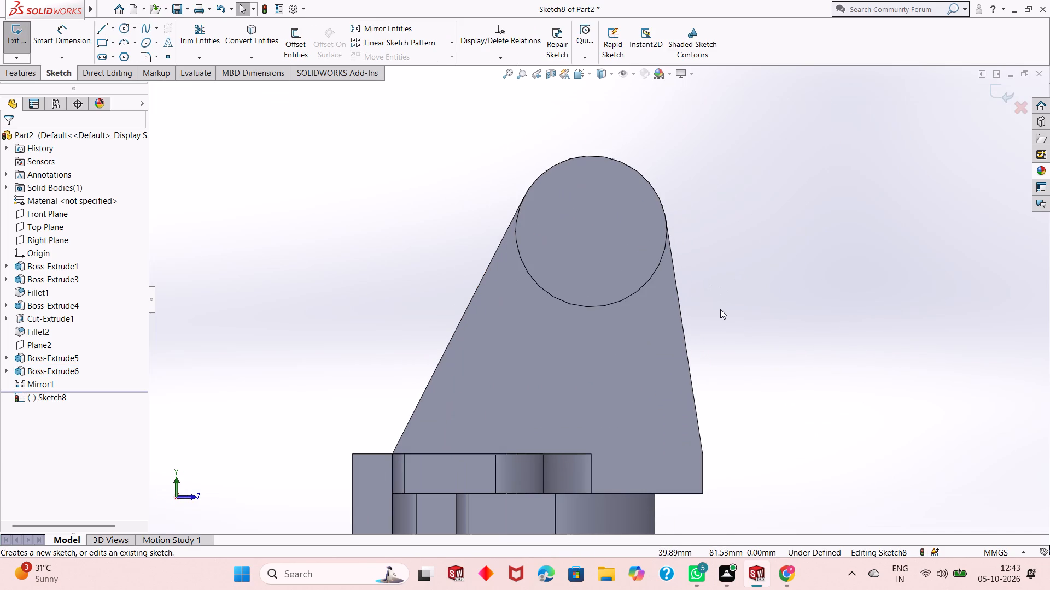
left_click(124, 29)
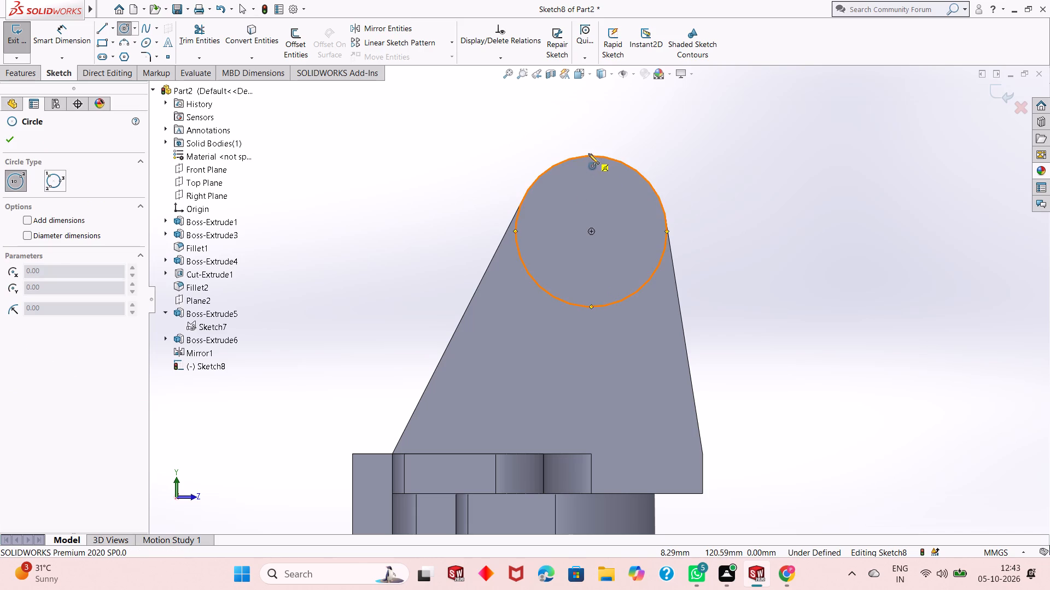
left_click(590, 231)
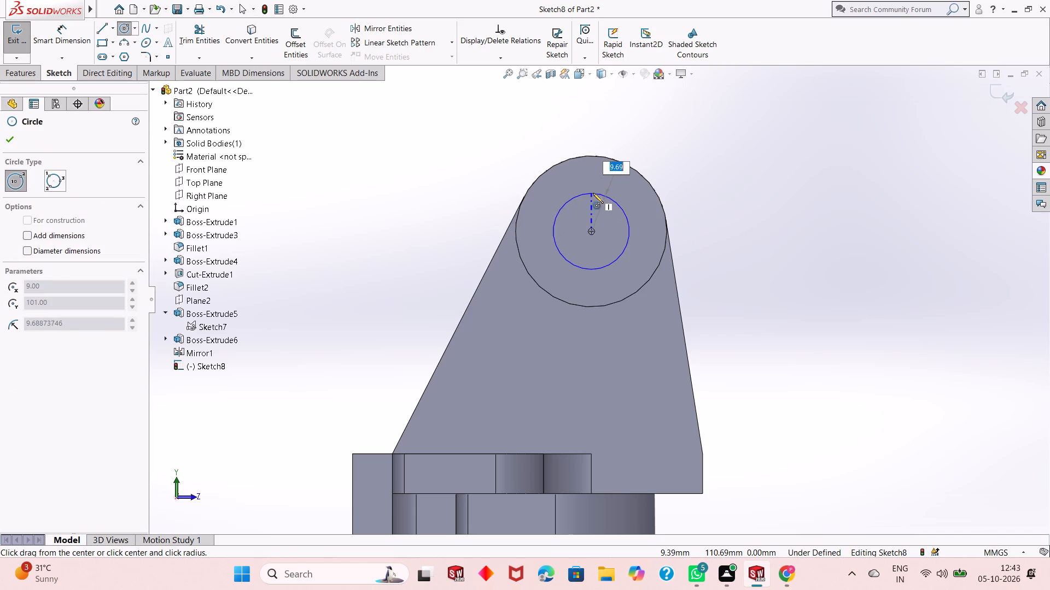
left_click(593, 193)
right_click(743, 161)
left_click(798, 163)
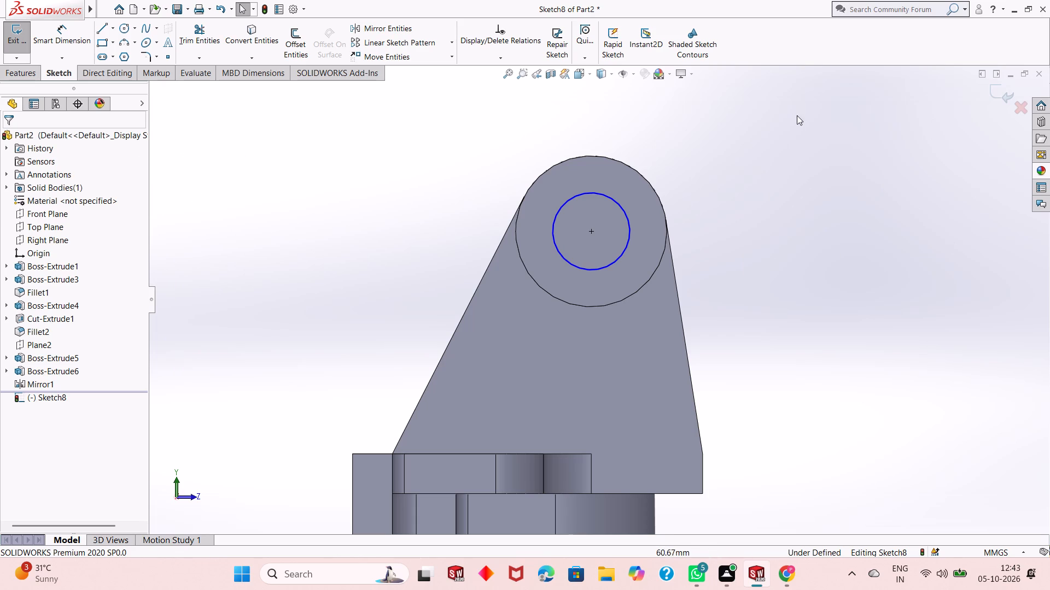
Dimension the concentric circle on the arm's boss face with a diameter of 20 mm.
left_click(54, 37)
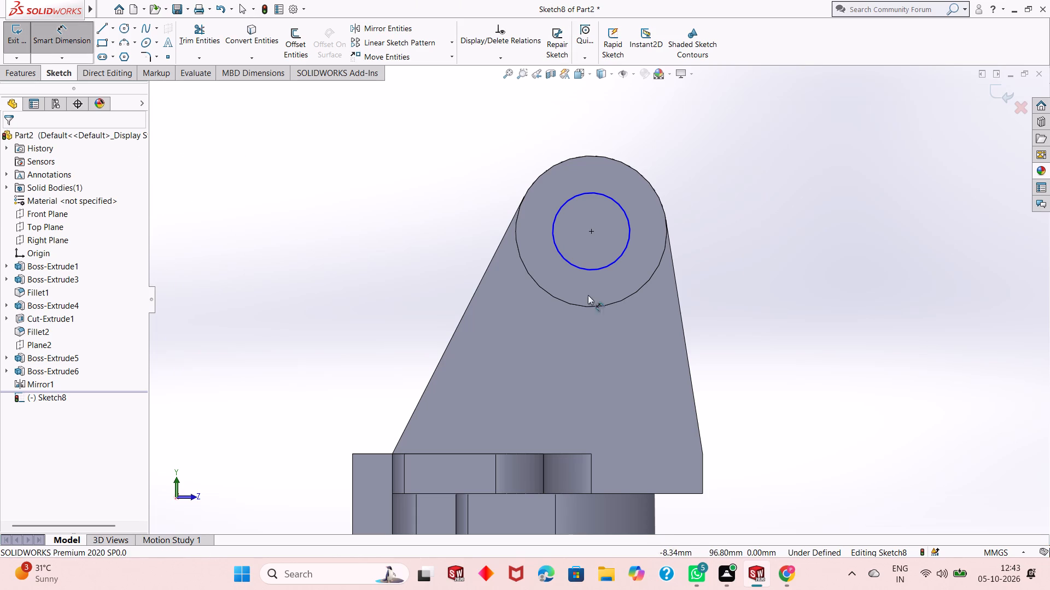
left_click(607, 262)
left_click(610, 262)
left_click(814, 374)
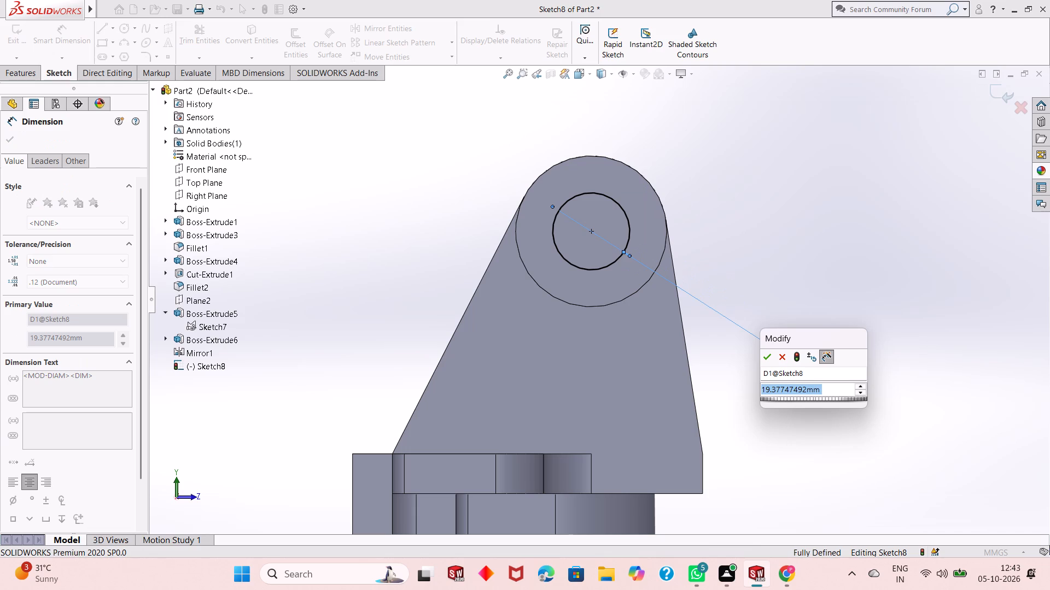
type("20")
key("Return")
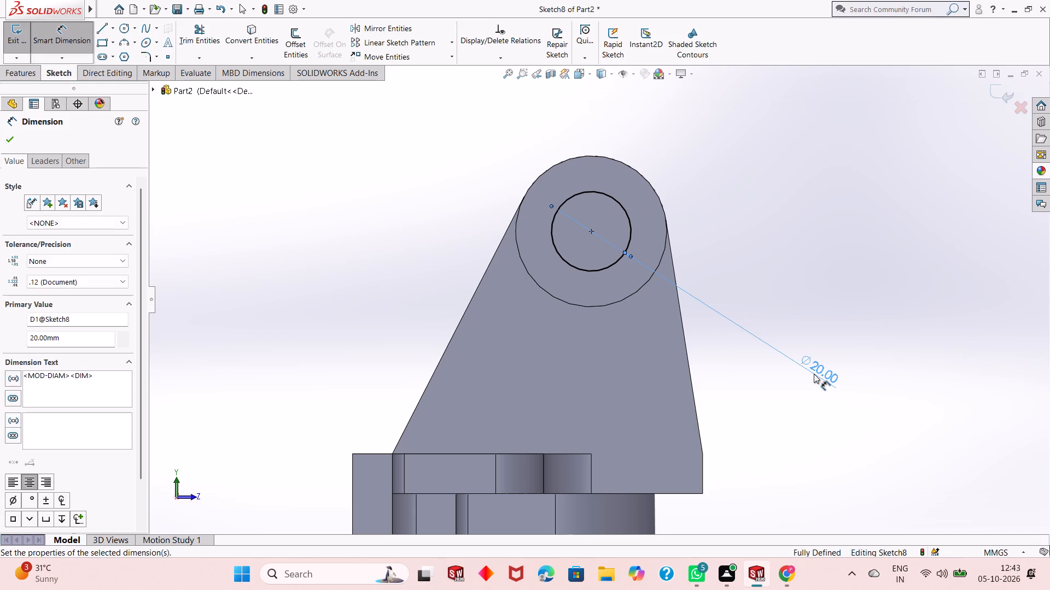
right_click(798, 158)
left_click(836, 198)
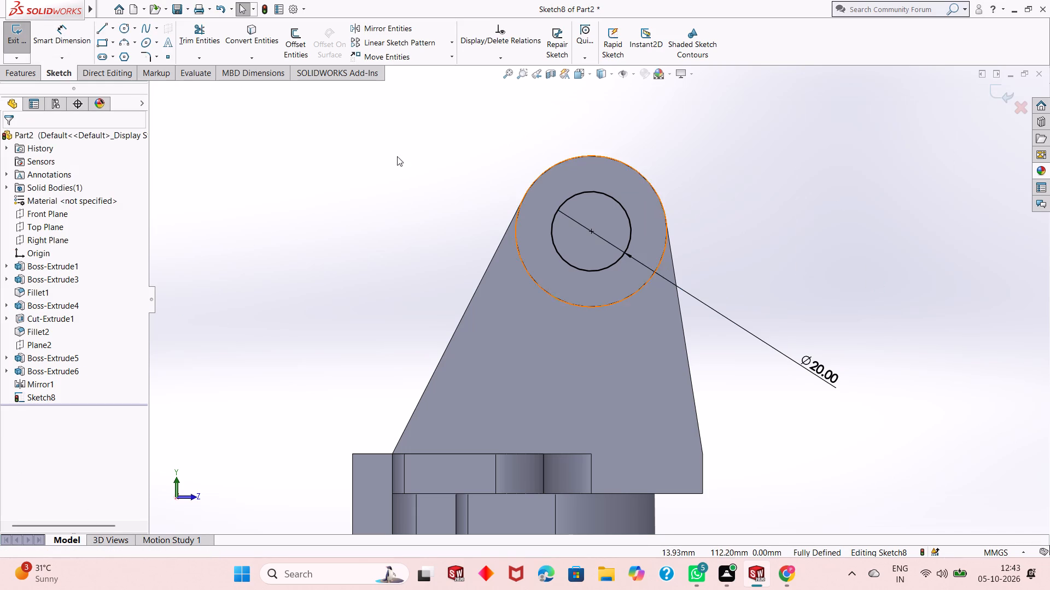
Cut the 20 mm circle Through All so the hole passes through the bosses of both arms.
left_click(22, 72)
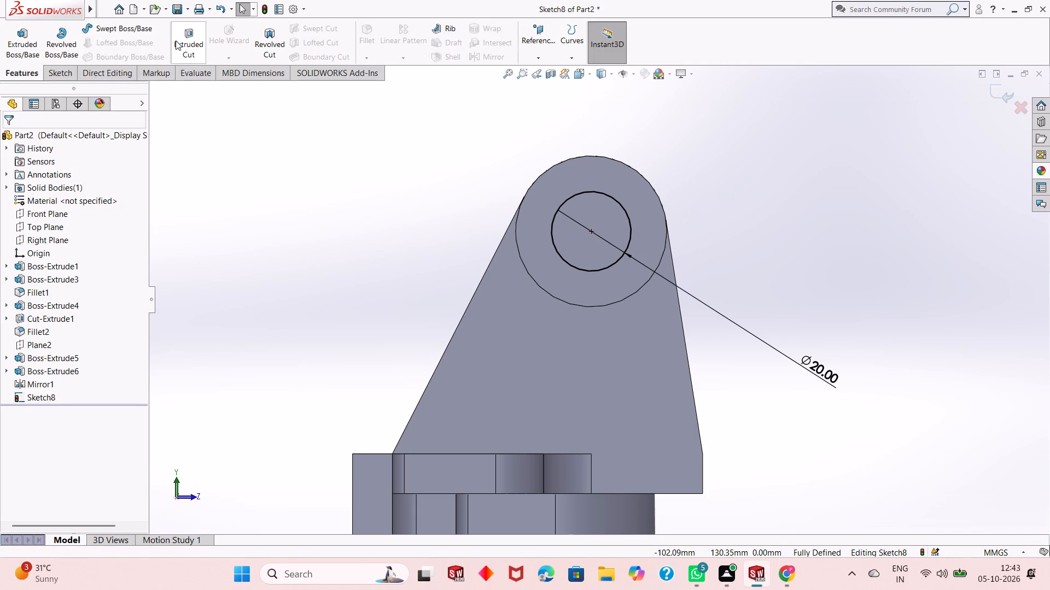
left_click(177, 39)
middle_click_drag(433, 208, 480, 224)
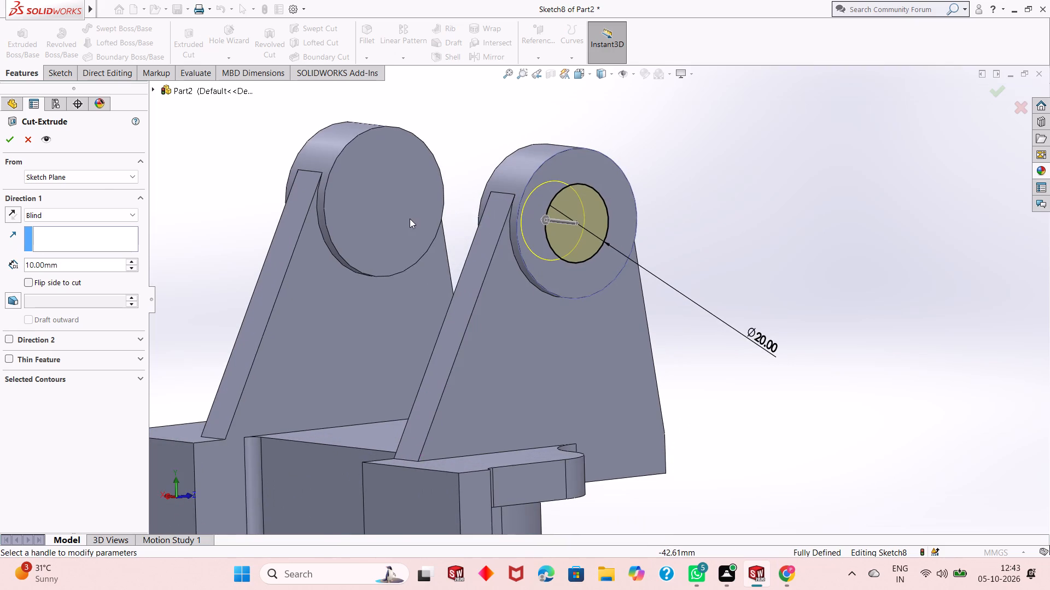
scroll(410, 219, "up", 1)
left_click(92, 208)
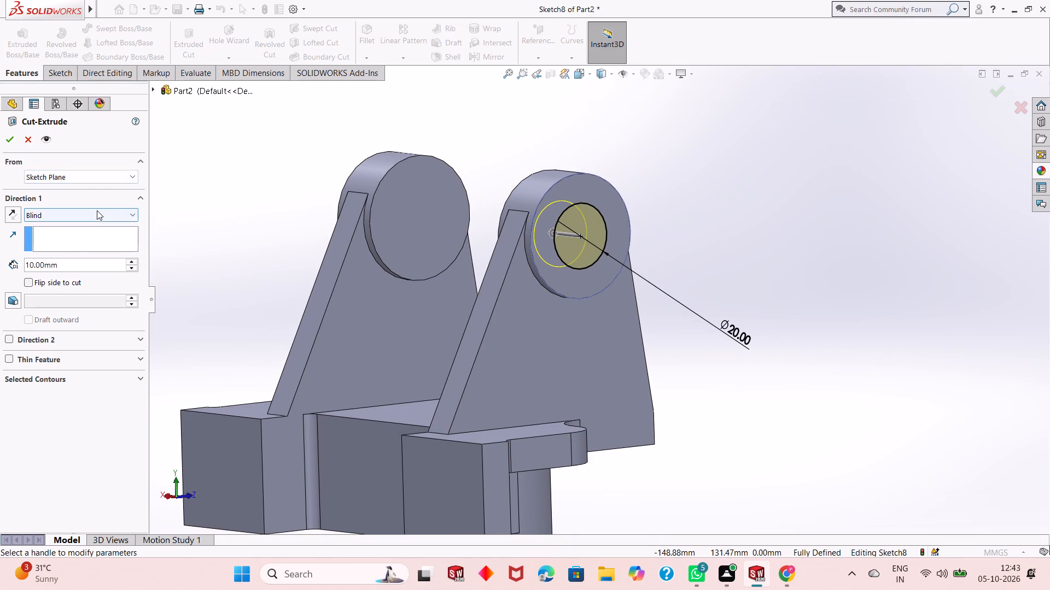
left_click(97, 210)
left_click(92, 238)
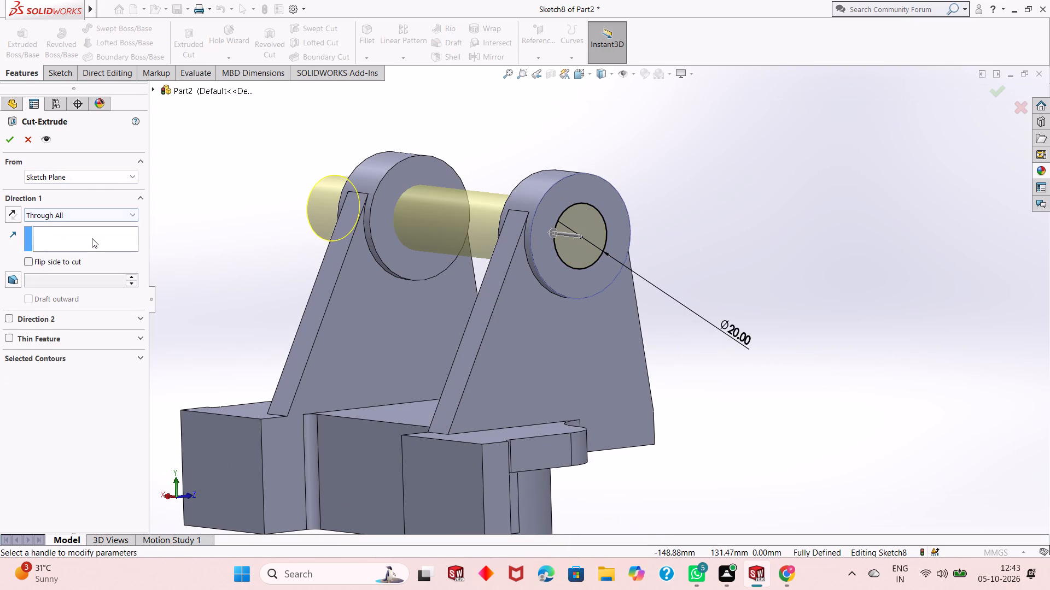
left_click(10, 139)
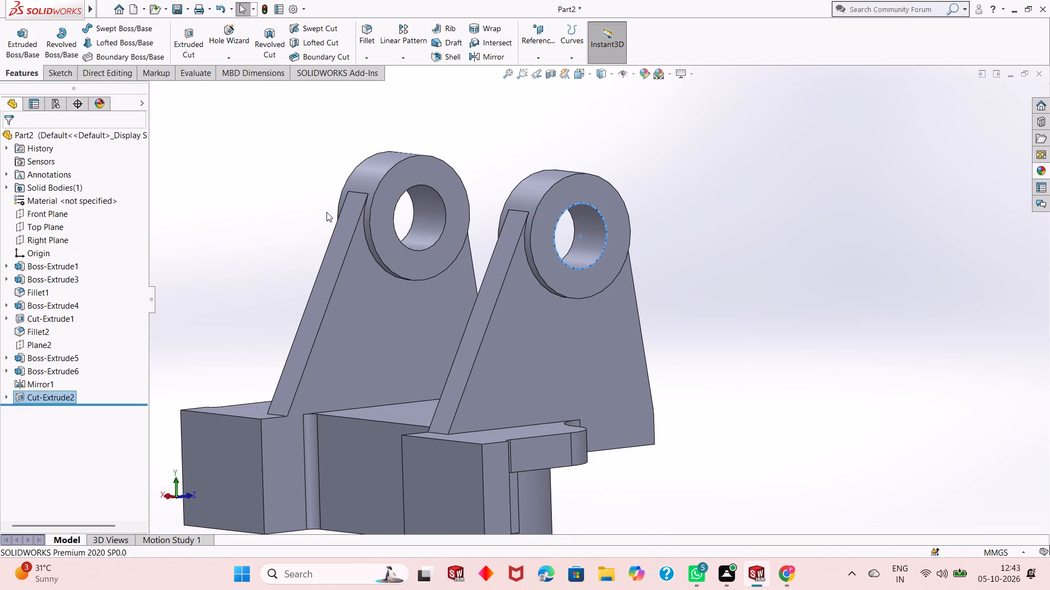
key("Escape")
Examine the whole bracket with its bored arms, base plate and central cylinder from several sides.
scroll(420, 273, "up", 4)
middle_click_drag(447, 388, 464, 139)
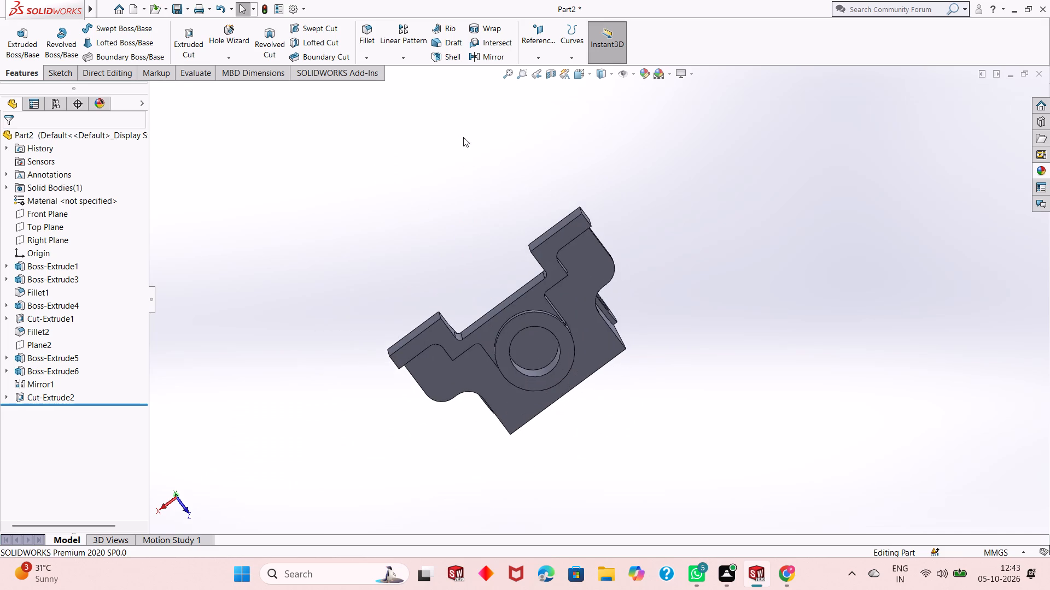
scroll(514, 323, "up", 1)
scroll(523, 367, "up", 1)
middle_click_drag(523, 367, 541, 268)
scroll(610, 281, "down", 2)
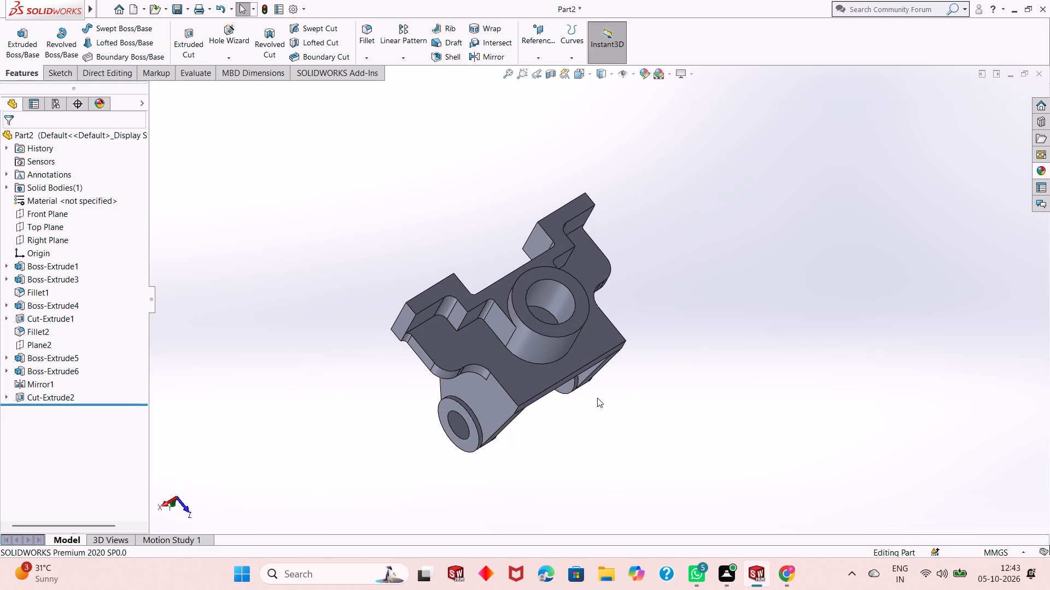
scroll(597, 398, "up", 2)
scroll(586, 273, "down", 3)
middle_click_drag(602, 423, 573, 329)
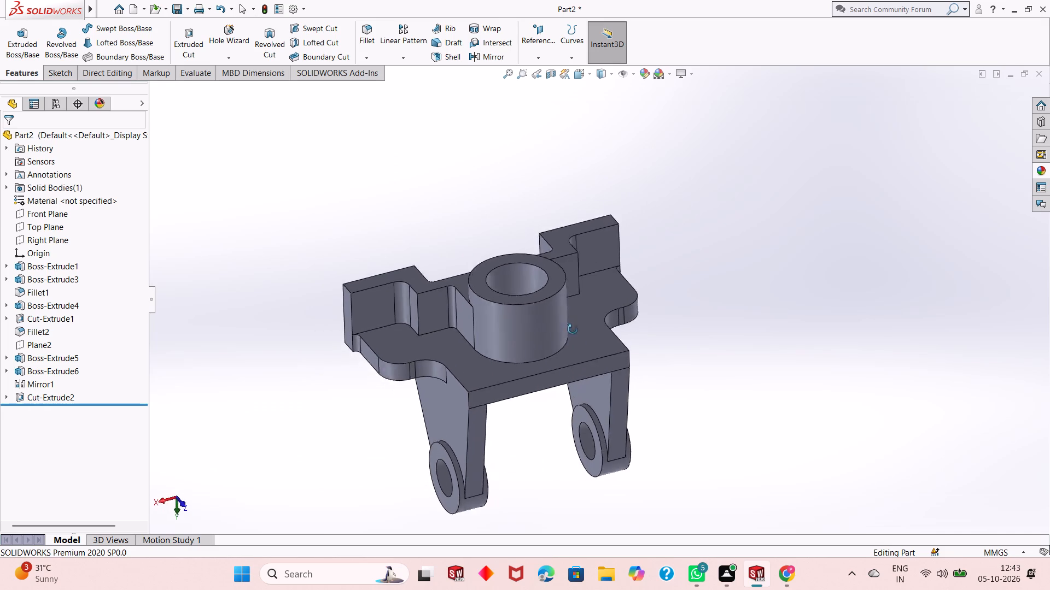
middle_click_drag(573, 329, 492, 350)
scroll(504, 338, "down", 2)
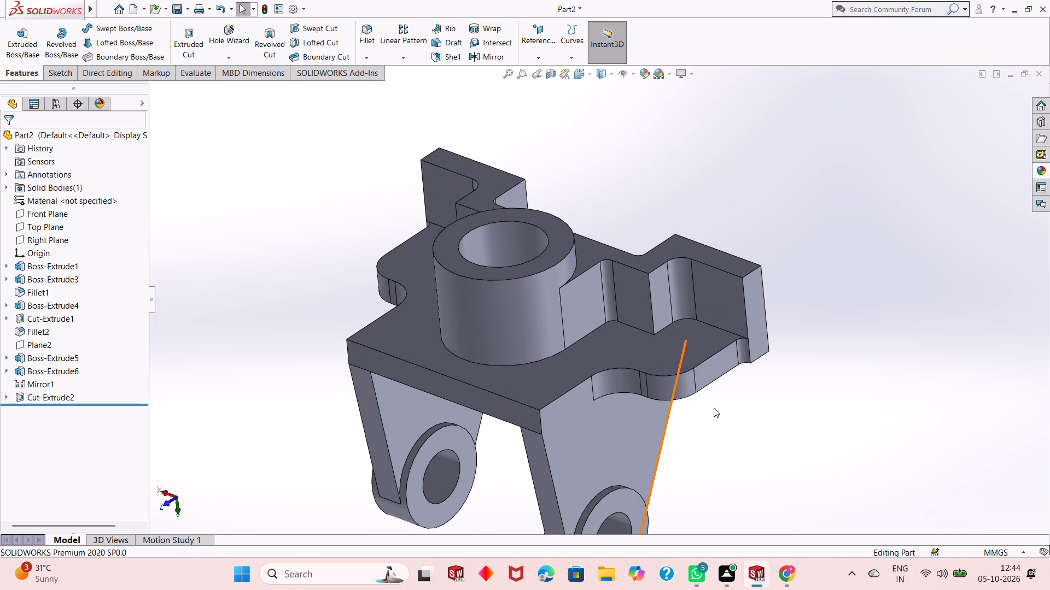
middle_click_drag(714, 408, 687, 377)
scroll(643, 430, "up", 1)
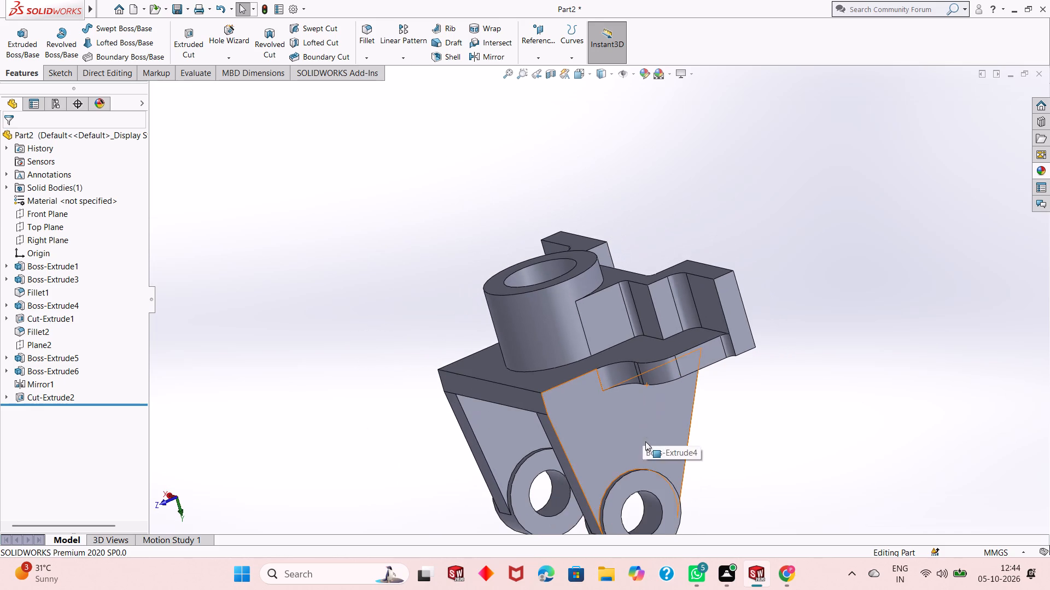
middle_click_drag(645, 441, 693, 413)
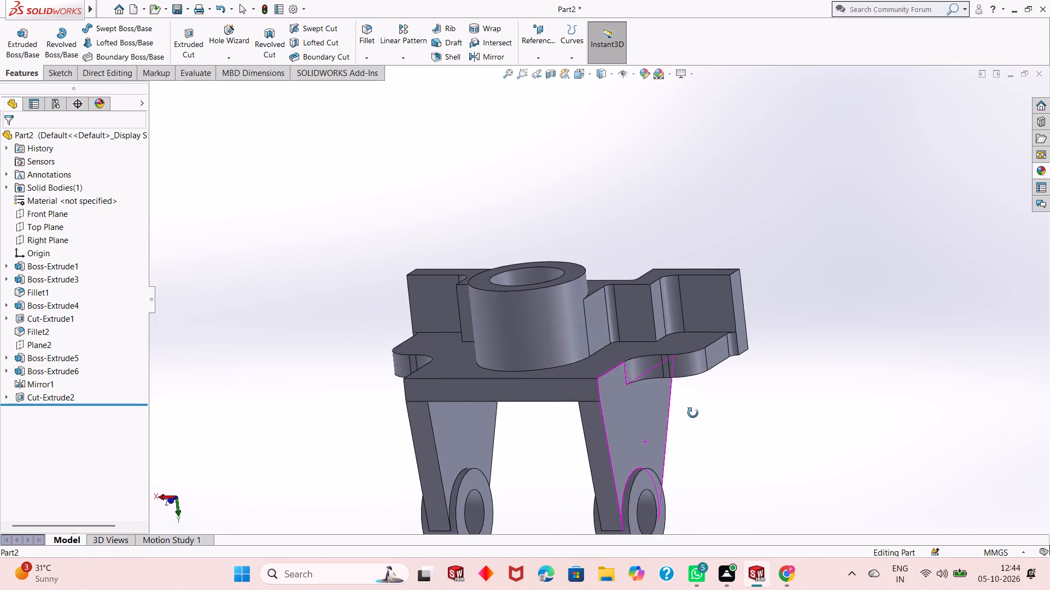
middle_click_drag(693, 413, 655, 454)
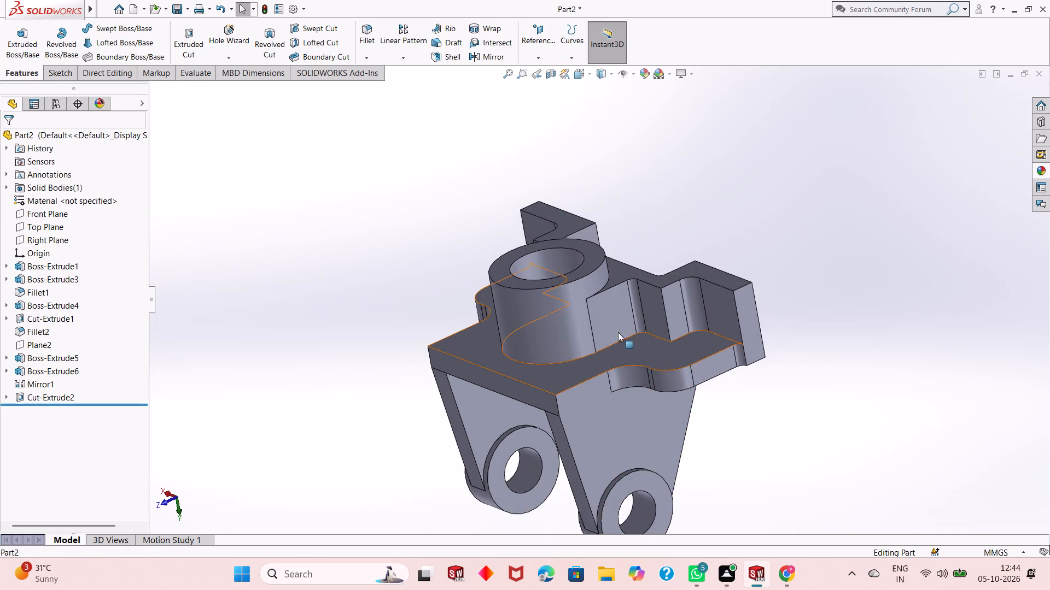
scroll(598, 309, "down", 2)
scroll(646, 412, "up", 1)
middle_click_drag(651, 411, 650, 362)
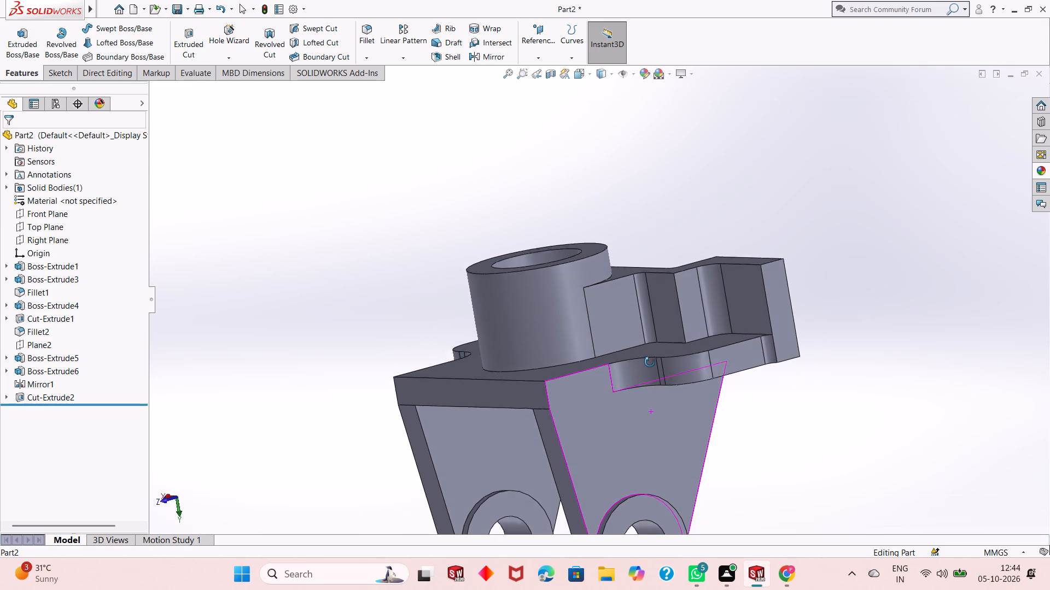
middle_click_drag(650, 362, 661, 403)
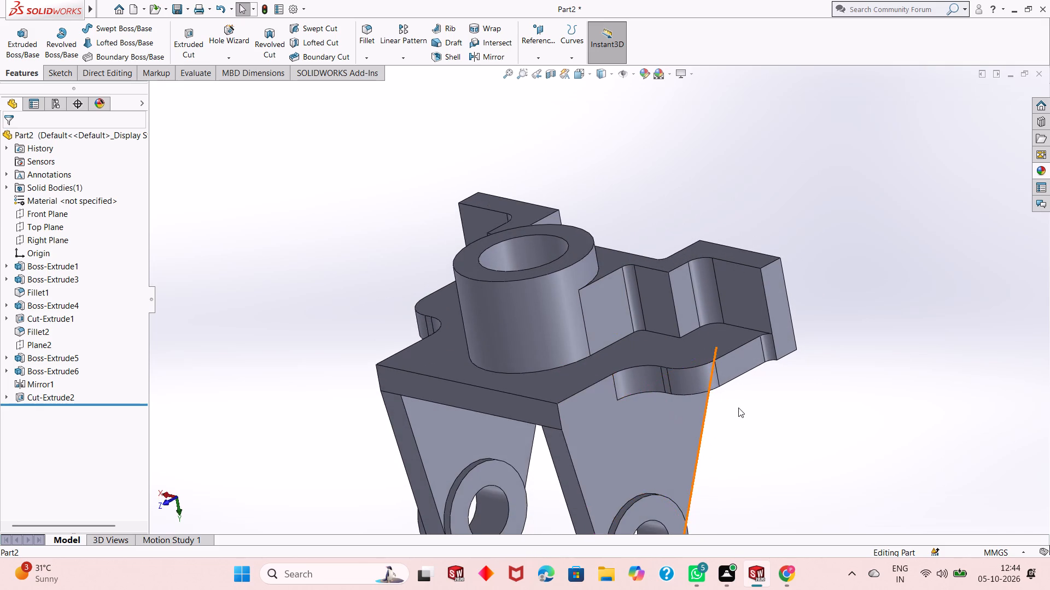
middle_click_drag(738, 408, 701, 297)
middle_click_drag(712, 331, 690, 370)
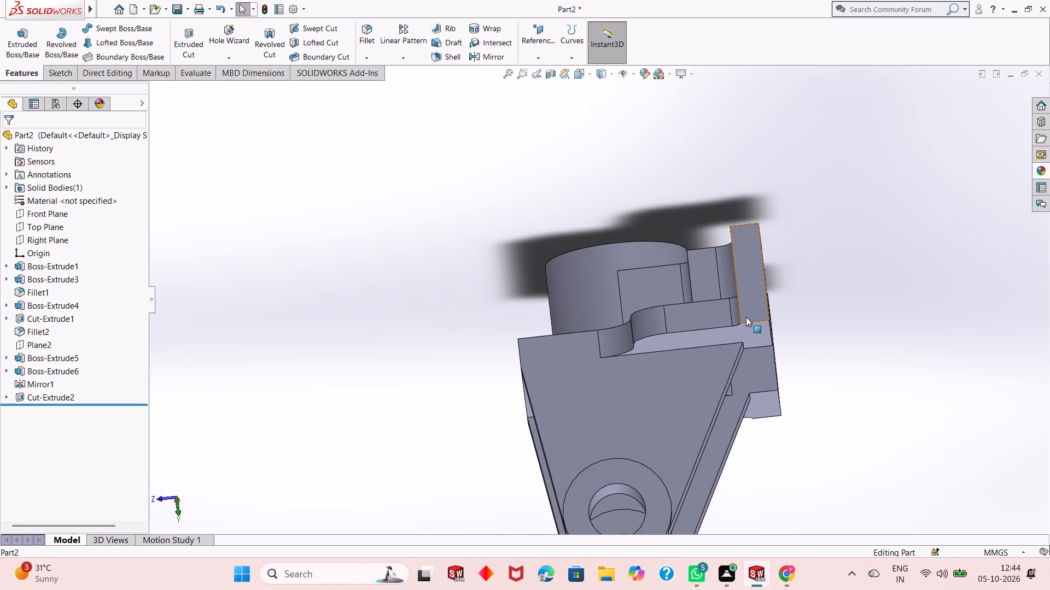
Inspect closely how the arm's upper corner meets the underside of the base plate near the rounded edge.
scroll(745, 319, "down", 7)
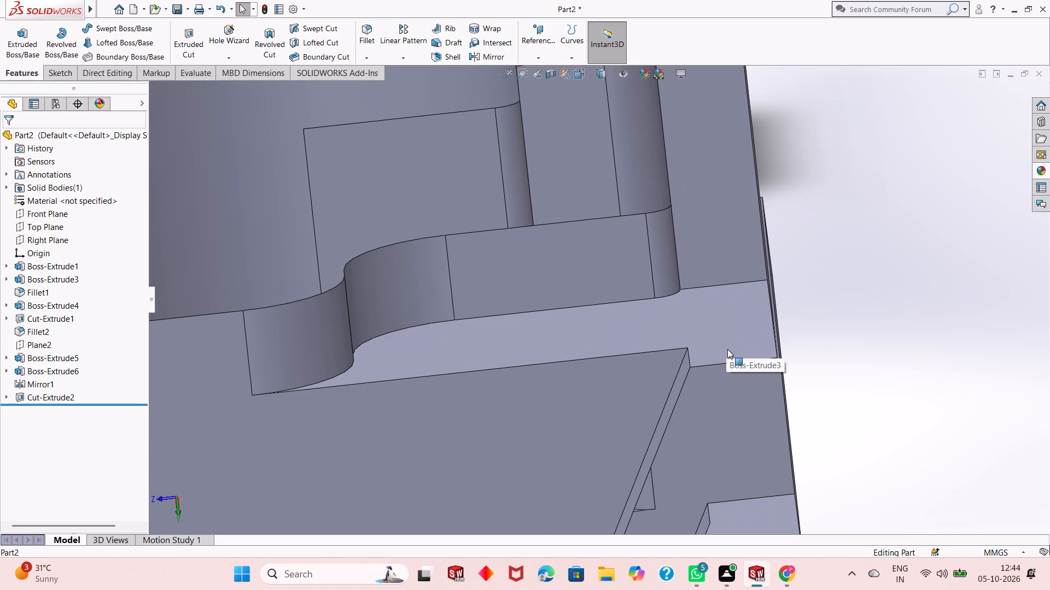
middle_click_drag(705, 337, 710, 337)
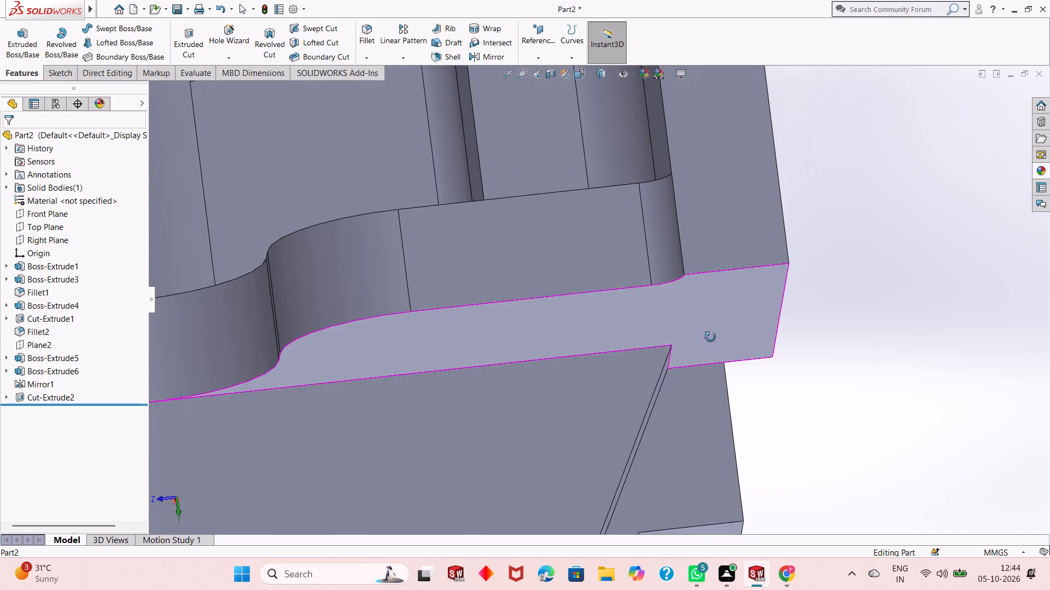
middle_click_drag(710, 337, 712, 357)
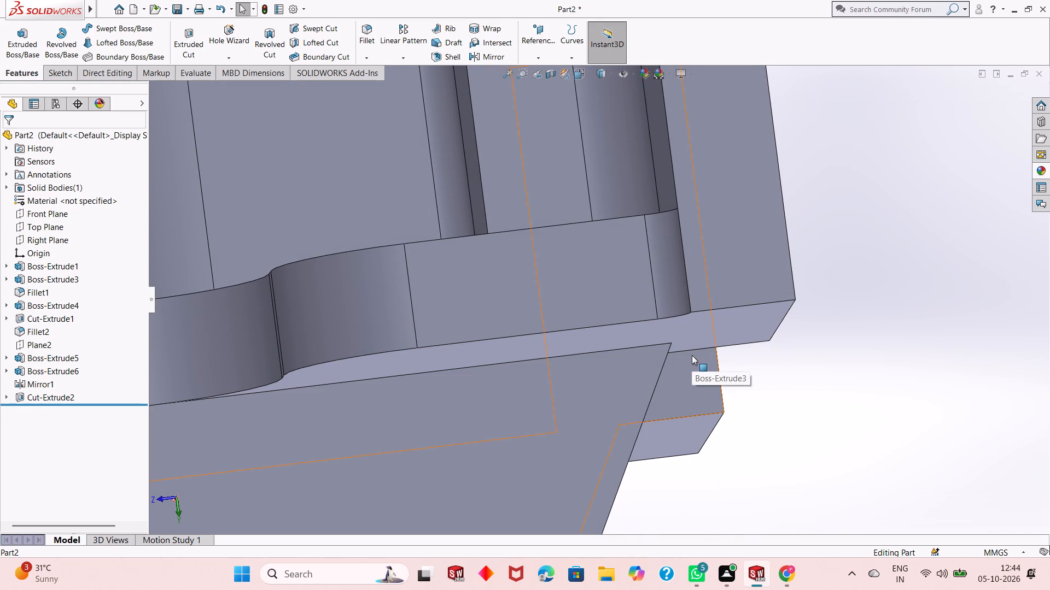
middle_click_drag(692, 356, 686, 363)
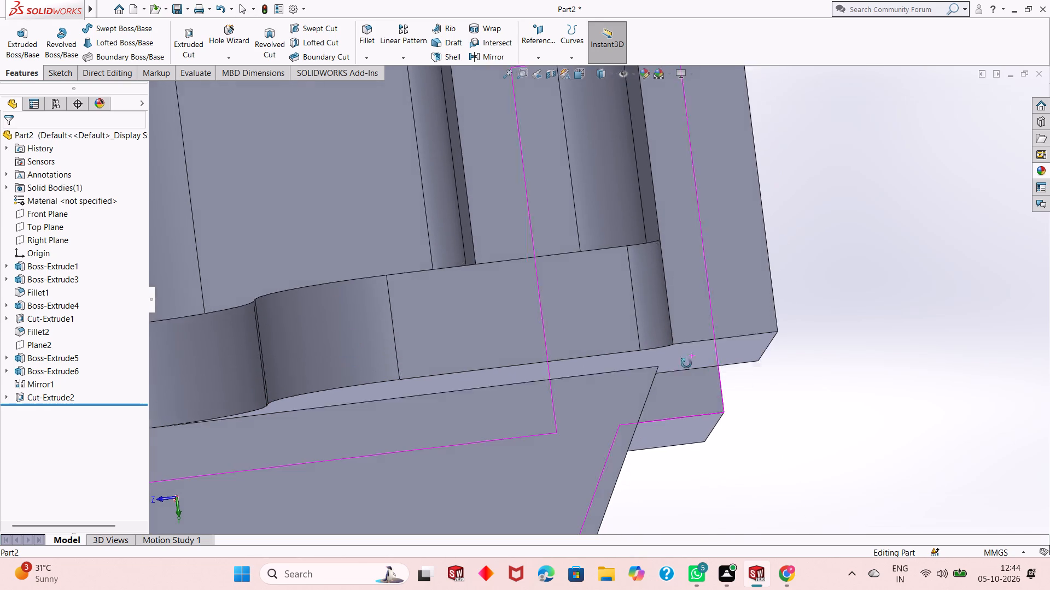
middle_click_drag(686, 363, 682, 364)
scroll(621, 392, "down", 4)
scroll(457, 400, "down", 2)
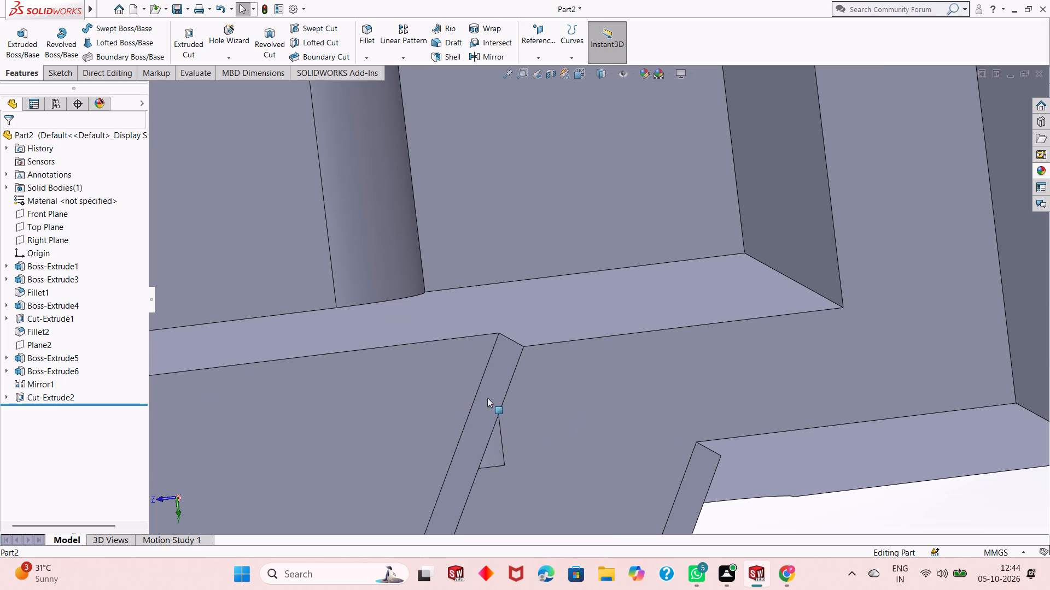
middle_click_drag(526, 383, 537, 389)
scroll(536, 396, "up", 2)
middle_click_drag(598, 427, 600, 418)
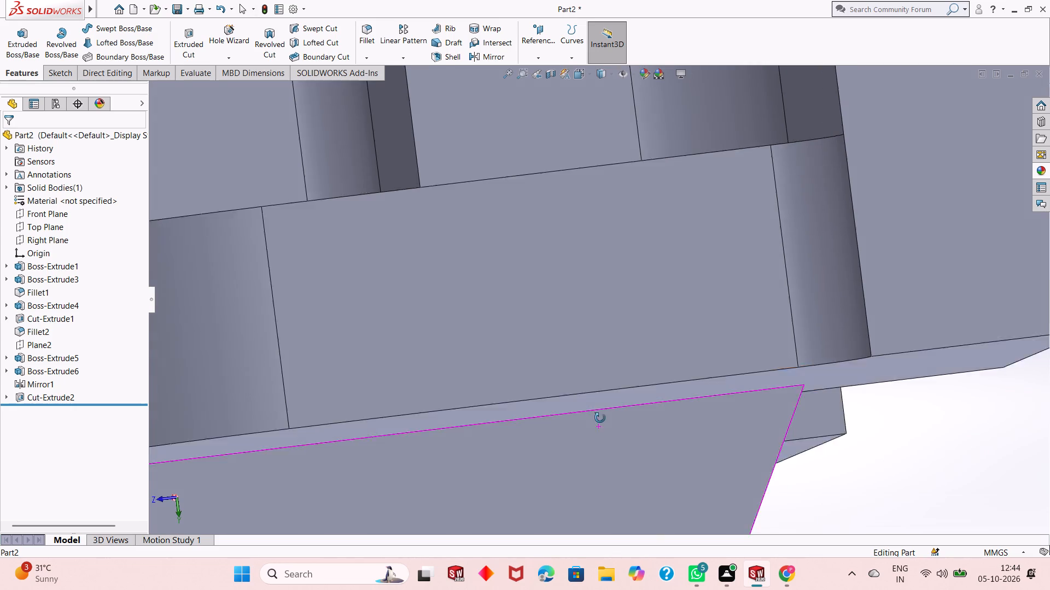
middle_click_drag(600, 418, 591, 407)
scroll(676, 410, "down", 2)
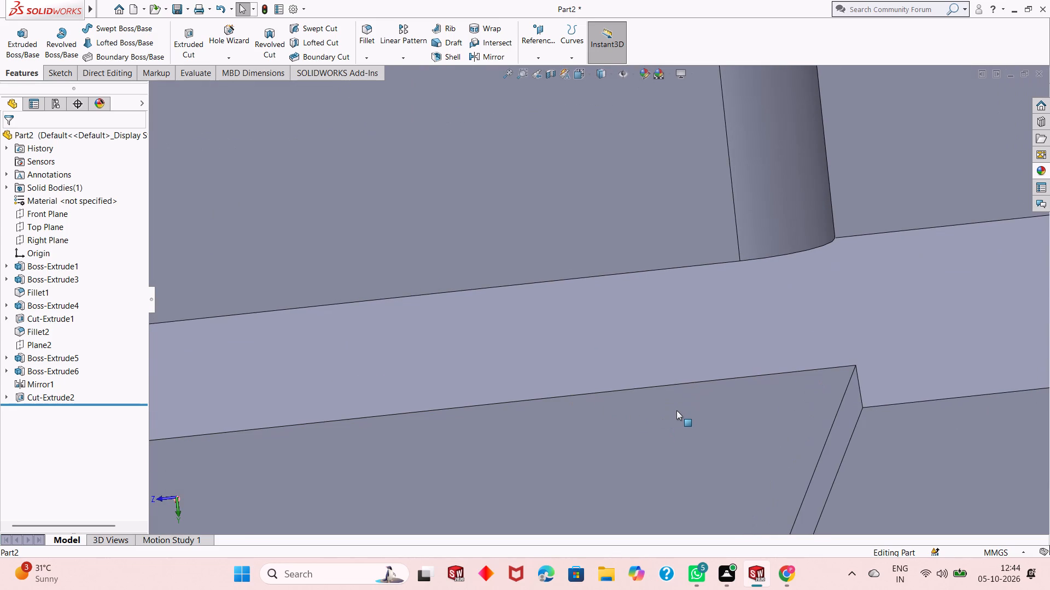
scroll(699, 430, "up", 1)
scroll(737, 406, "down", 2)
scroll(736, 406, "up", 5)
middle_click_drag(724, 386, 731, 411)
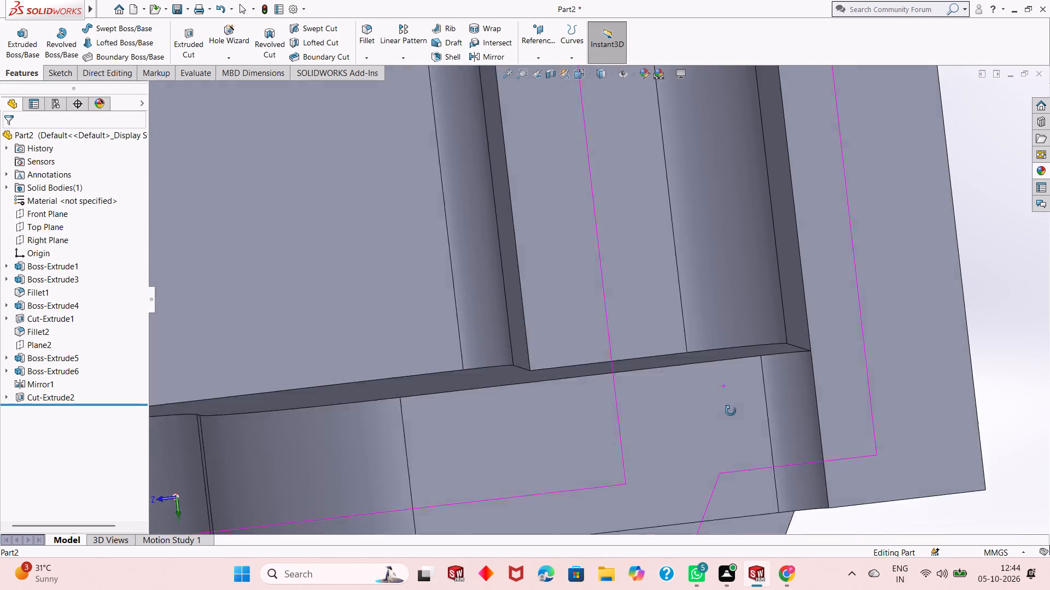
middle_click_drag(731, 411, 732, 420)
scroll(723, 425, "up", 4)
middle_click_drag(719, 448, 716, 413)
scroll(711, 445, "up", 2)
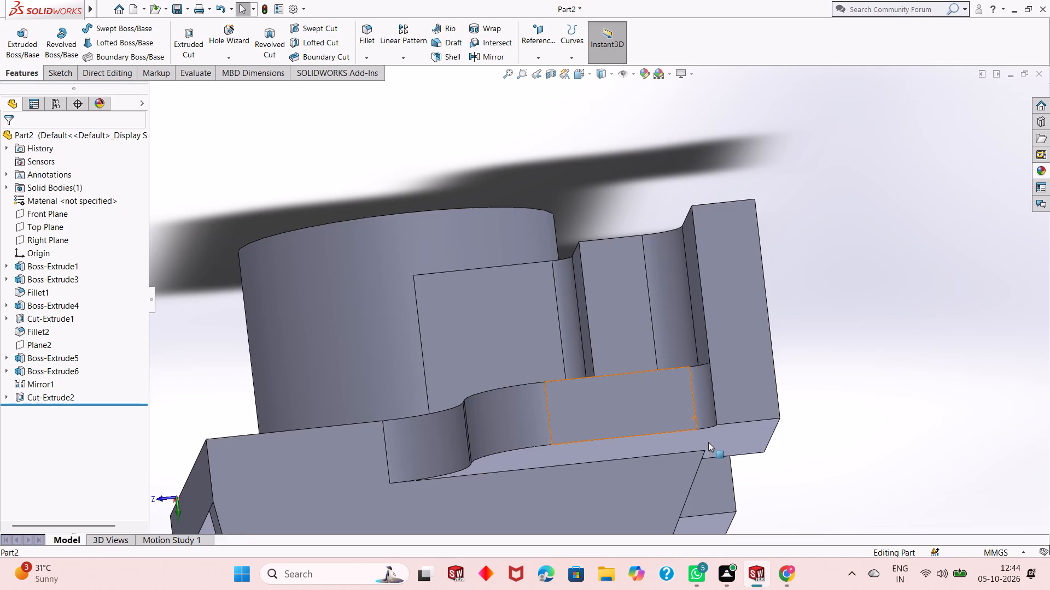
scroll(641, 457, "down", 2)
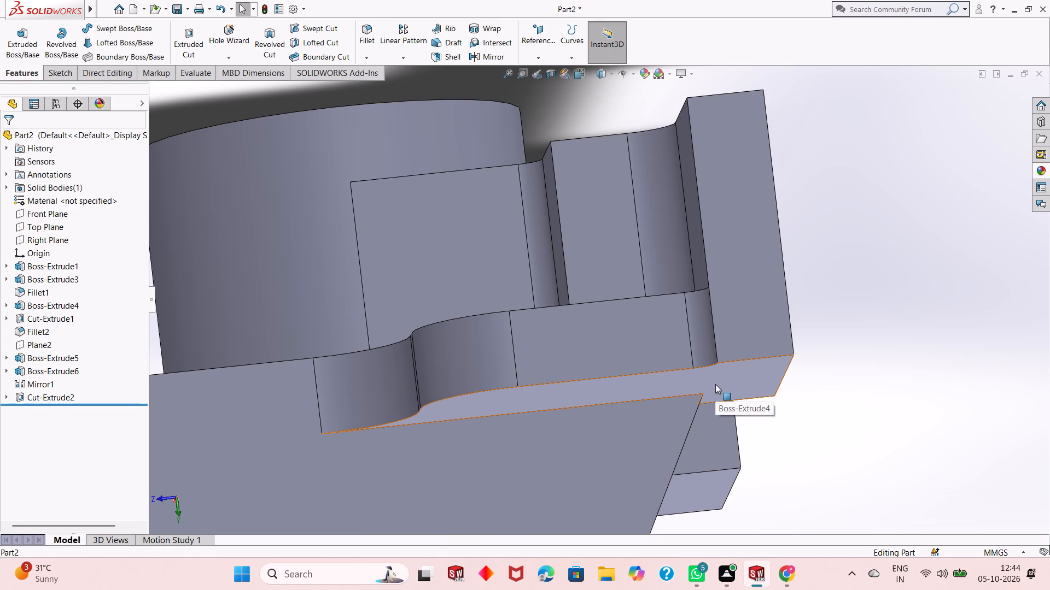
Highlight Boss-Extrude5 and Boss-Extrude6 in turn to check which parts of the arm they form, and clear the selection.
left_click(60, 360)
left_click(60, 371)
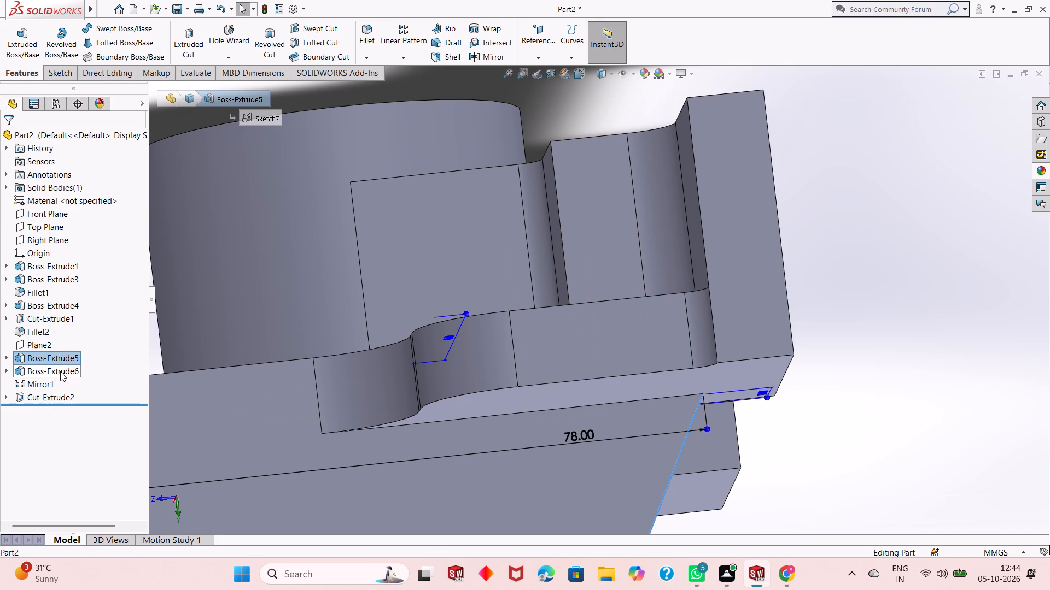
scroll(503, 377, "up", 5)
middle_click_drag(500, 361, 497, 384)
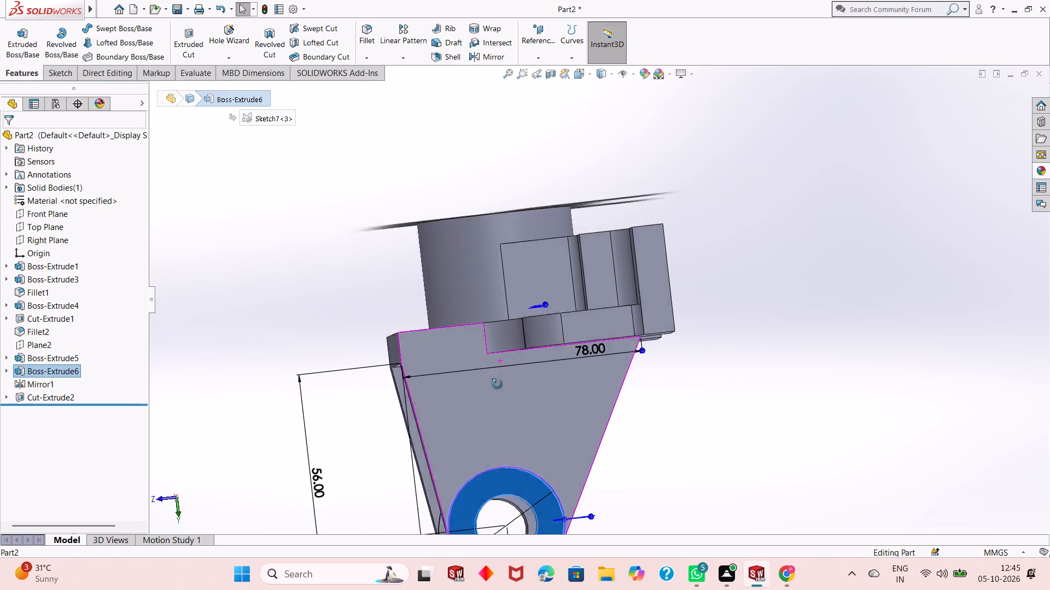
middle_click_drag(497, 384, 495, 405)
scroll(495, 405, "up", 1)
key("Escape")
key("Escape")
key("Escape")
Edit the sketch of Boss-Extrude5 and draw an 8 mm horizontal line outward from the arm profile's upper corner.
left_click(69, 353)
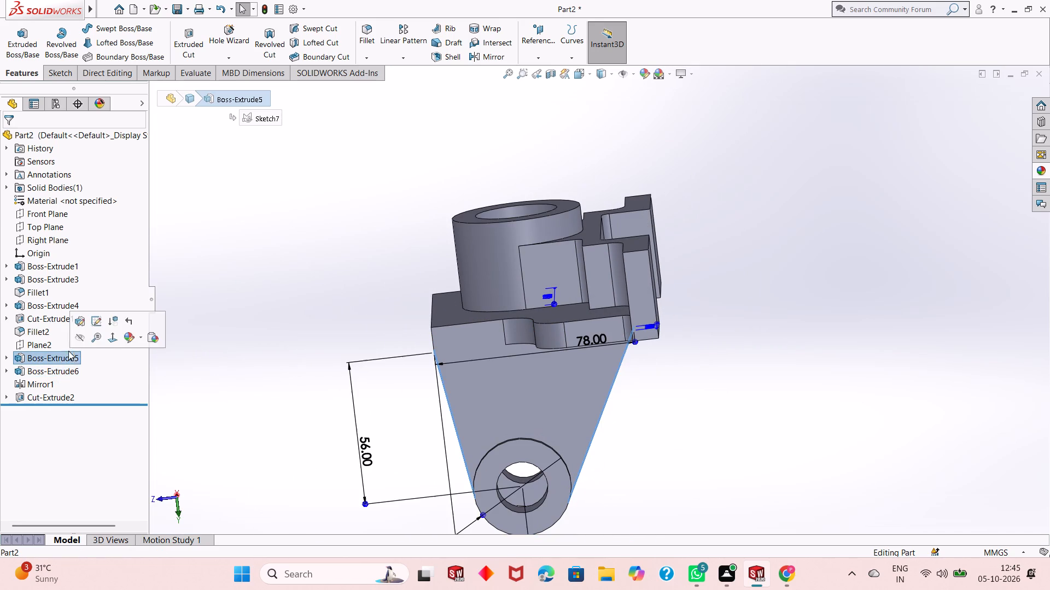
left_click(100, 323)
scroll(610, 335, "down", 3)
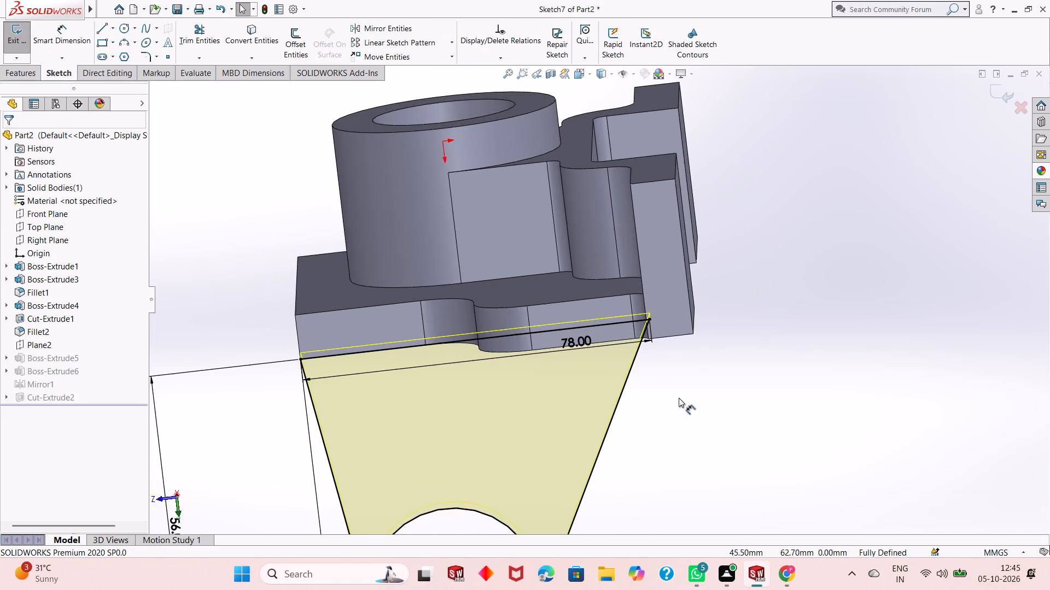
middle_click_drag(681, 400, 693, 356)
scroll(659, 347, "down", 5)
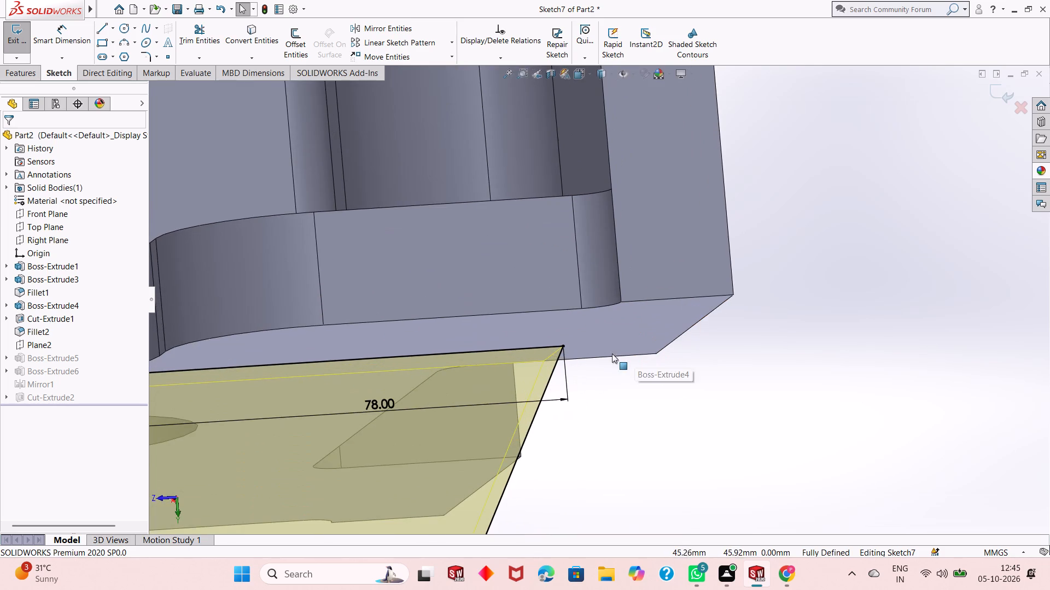
middle_click_drag(609, 362, 587, 376)
scroll(582, 377, "up", 2)
middle_click(543, 358)
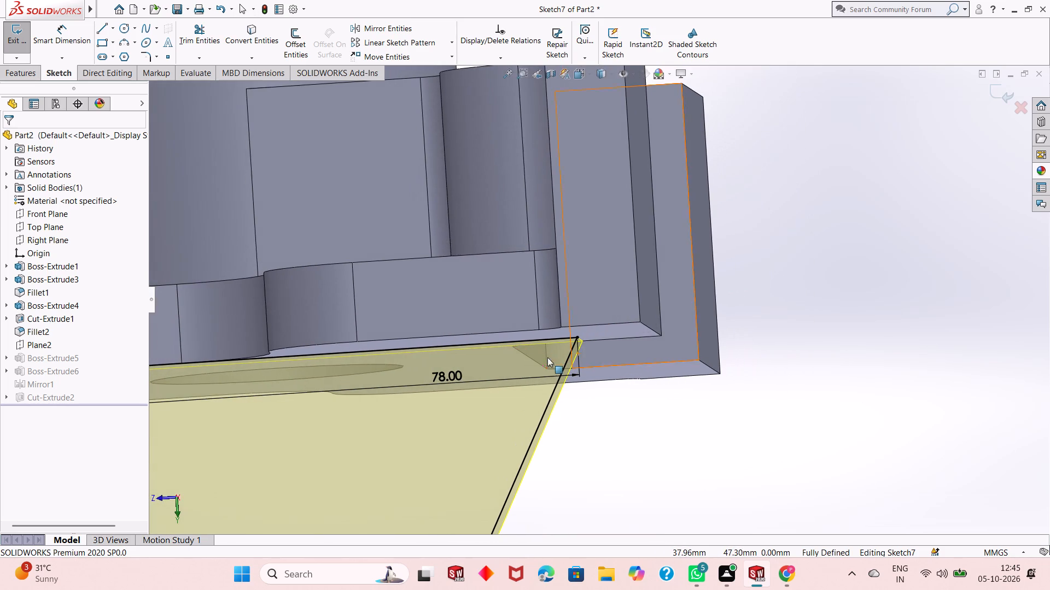
left_click(102, 28)
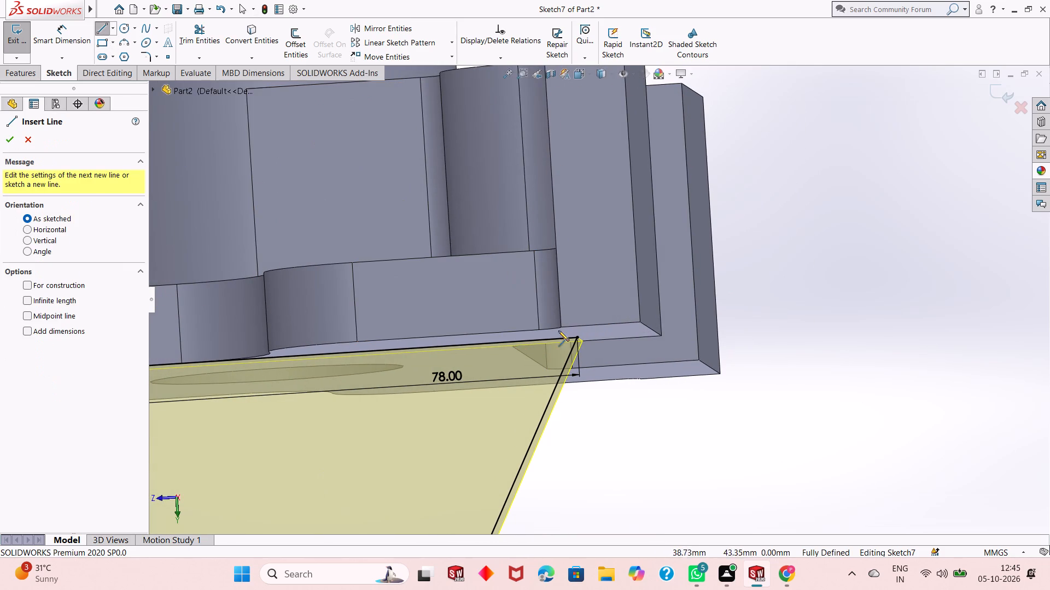
left_click(576, 336)
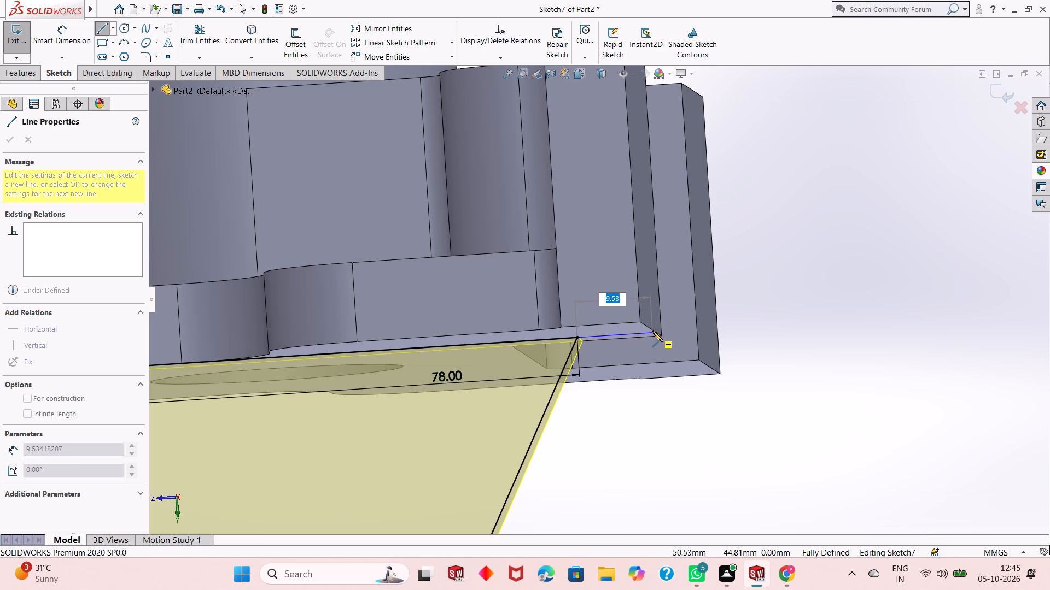
key("8")
key("Return")
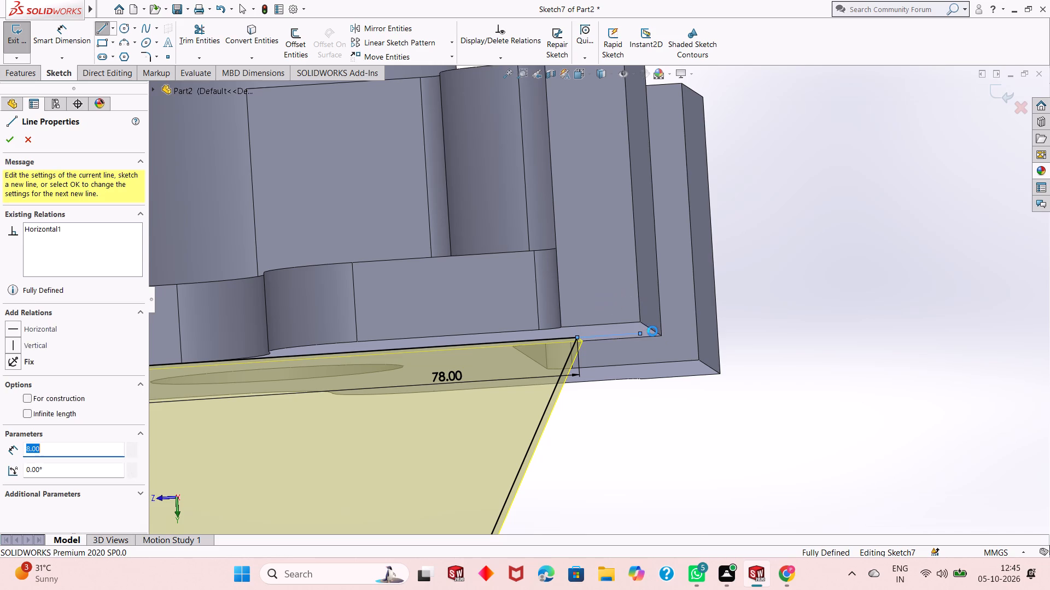
key("Escape")
Examine from several angles how the new 8 mm line runs along the base plate from the arm's corner.
middle_click_drag(652, 372, 661, 374)
scroll(655, 361, "up", 1)
scroll(687, 338, "down", 5)
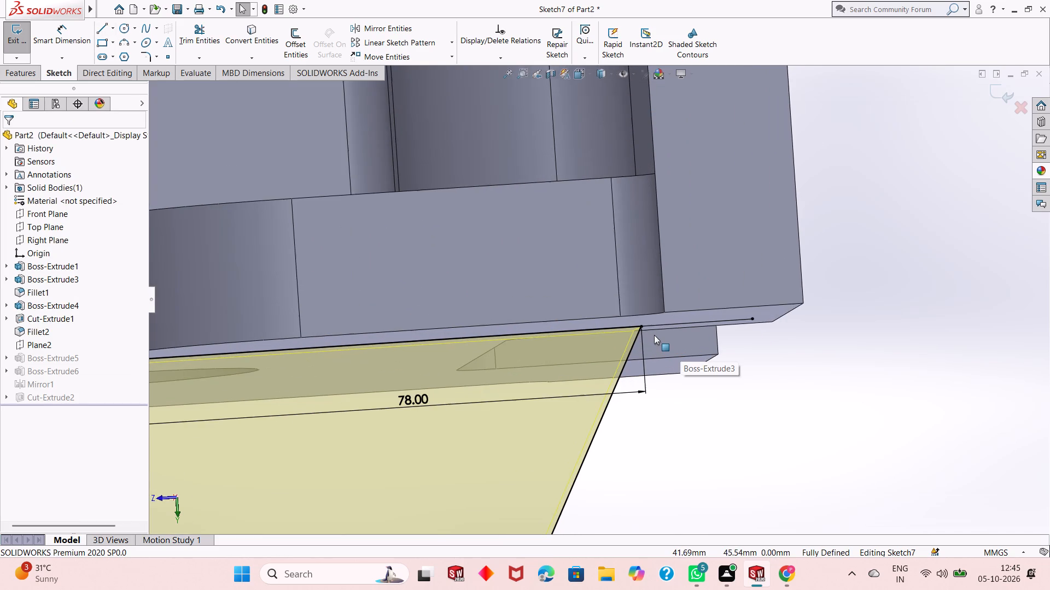
middle_click(654, 334)
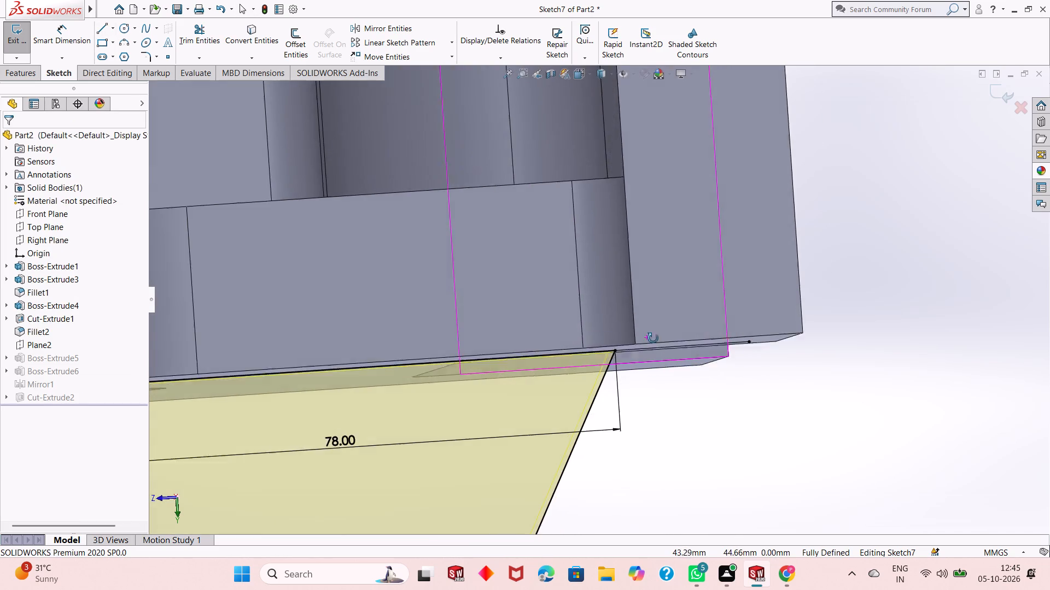
scroll(622, 363, "up", 1)
middle_click_drag(607, 412, 598, 408)
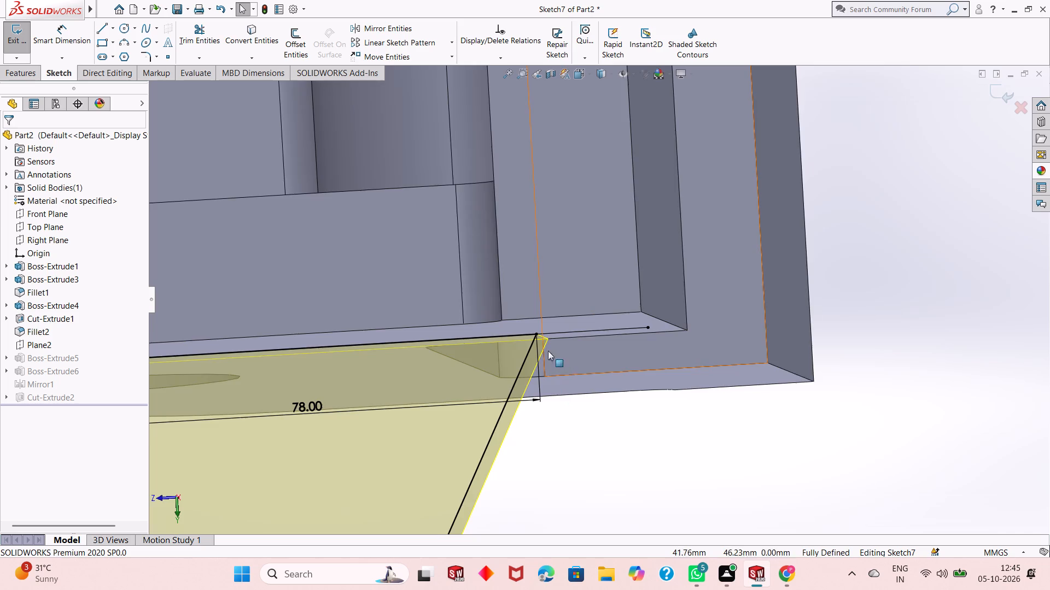
scroll(548, 351, "down", 2)
scroll(431, 338, "up", 4)
scroll(421, 308, "down", 5)
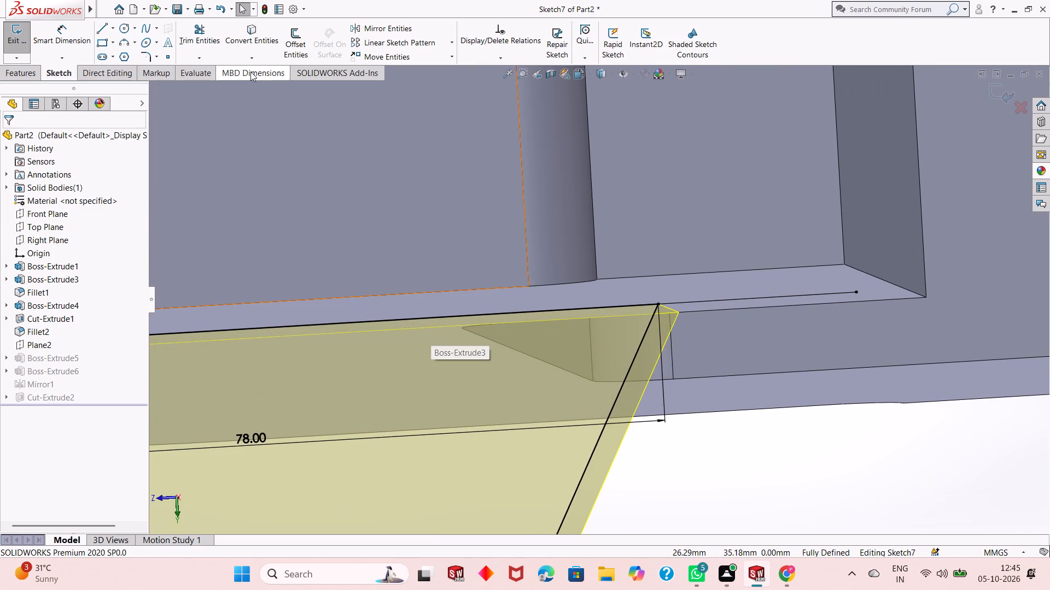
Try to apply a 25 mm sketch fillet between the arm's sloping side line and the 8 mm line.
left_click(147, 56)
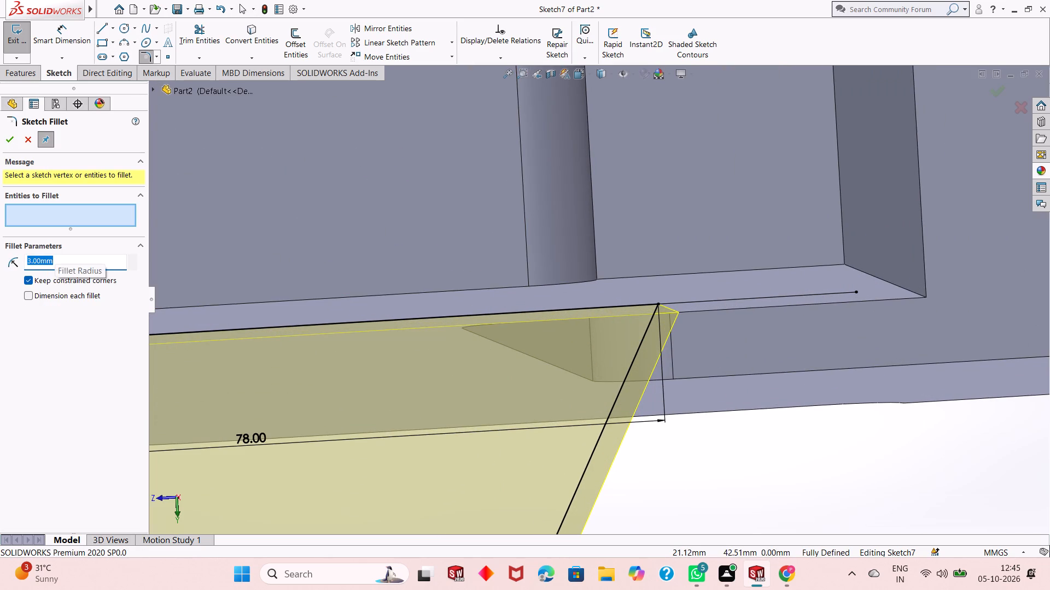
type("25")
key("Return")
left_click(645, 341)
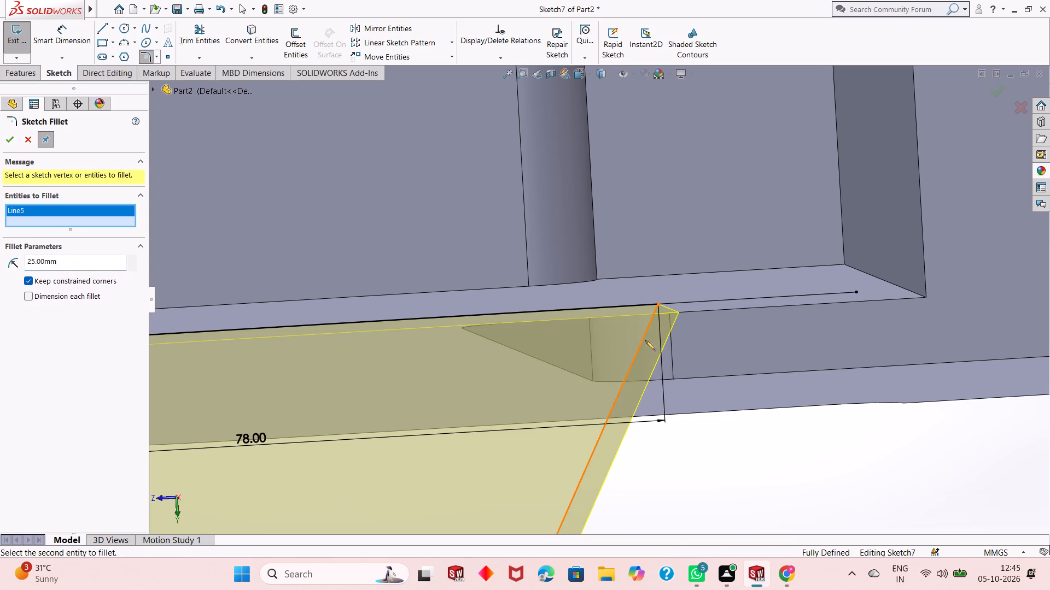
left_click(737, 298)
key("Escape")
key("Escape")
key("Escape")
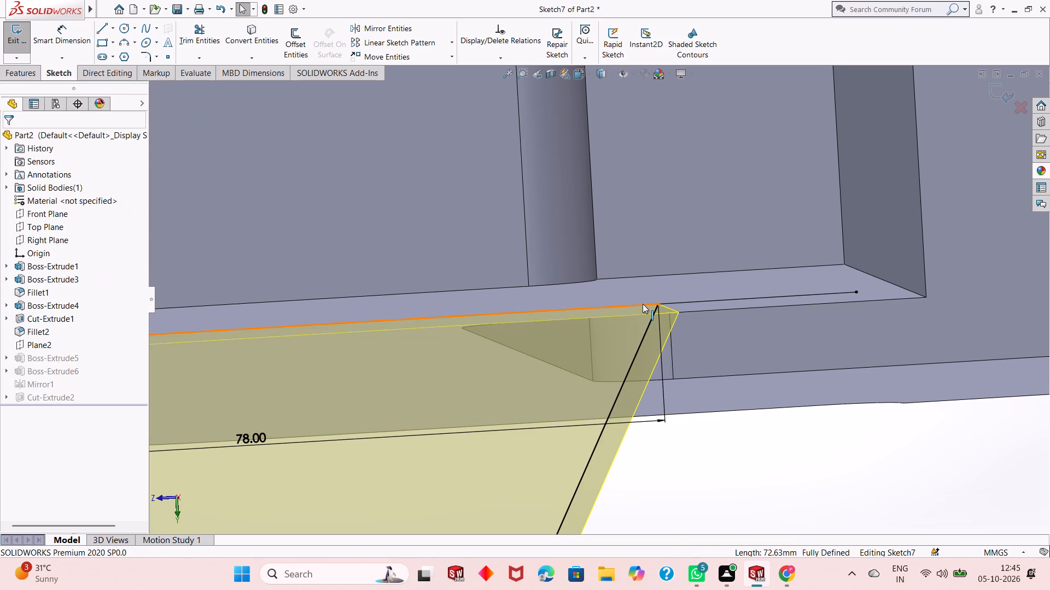
Examine closely the sketch corner where the sloping side line, the top line and the 8 mm line meet.
scroll(665, 332, "up", 5)
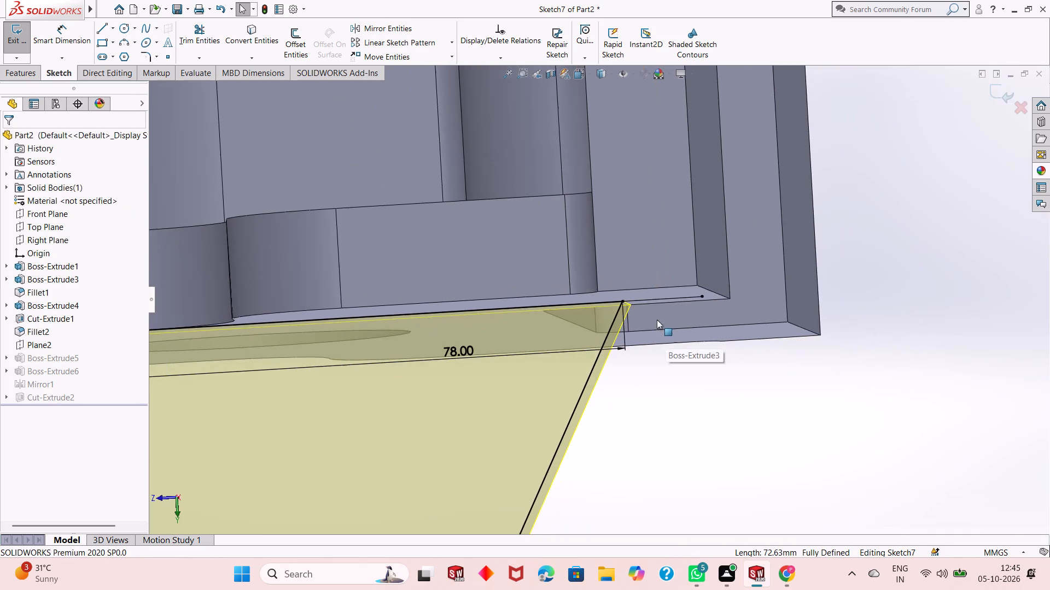
middle_click_drag(647, 322, 657, 332)
scroll(634, 348, "up", 2)
scroll(666, 315, "down", 7)
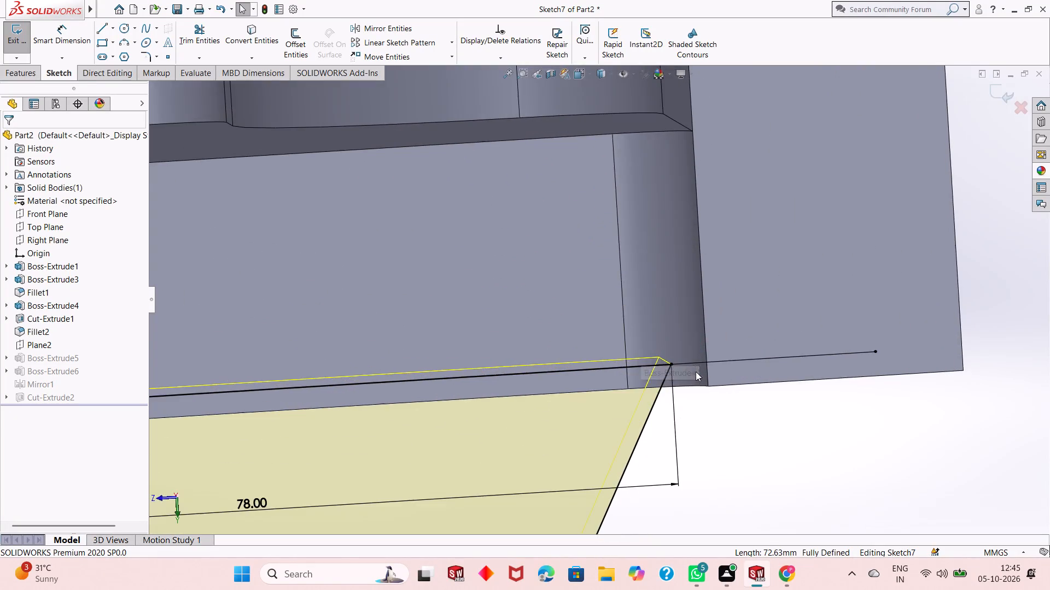
scroll(695, 371, "down", 4)
scroll(614, 355, "down", 4)
middle_click_drag(715, 439, 704, 416)
scroll(704, 416, "up", 6)
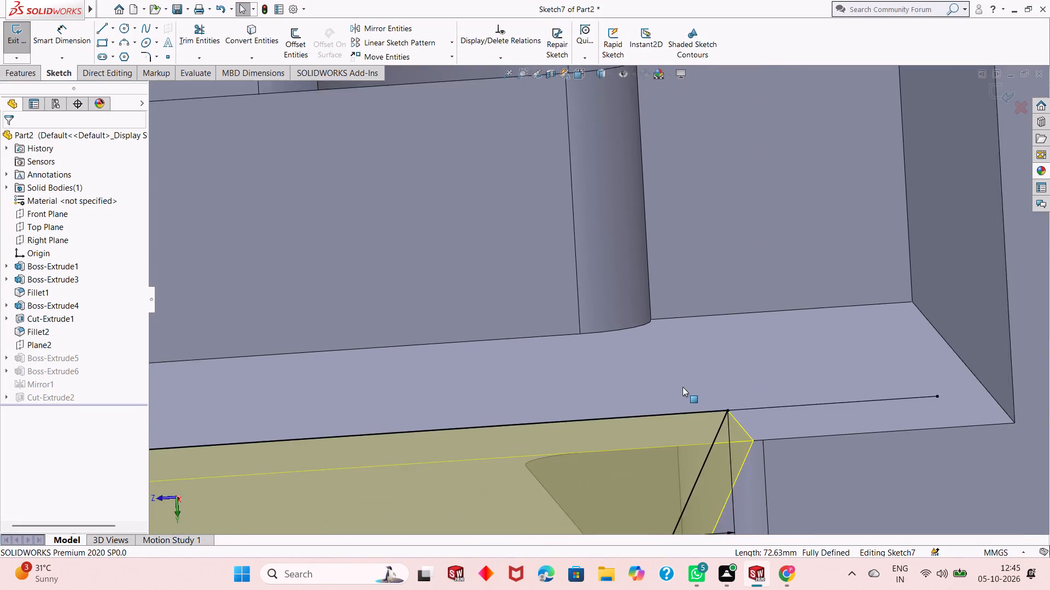
scroll(682, 387, "up", 5)
middle_click_drag(680, 364, 681, 382)
scroll(659, 412, "up", 4)
scroll(637, 388, "down", 3)
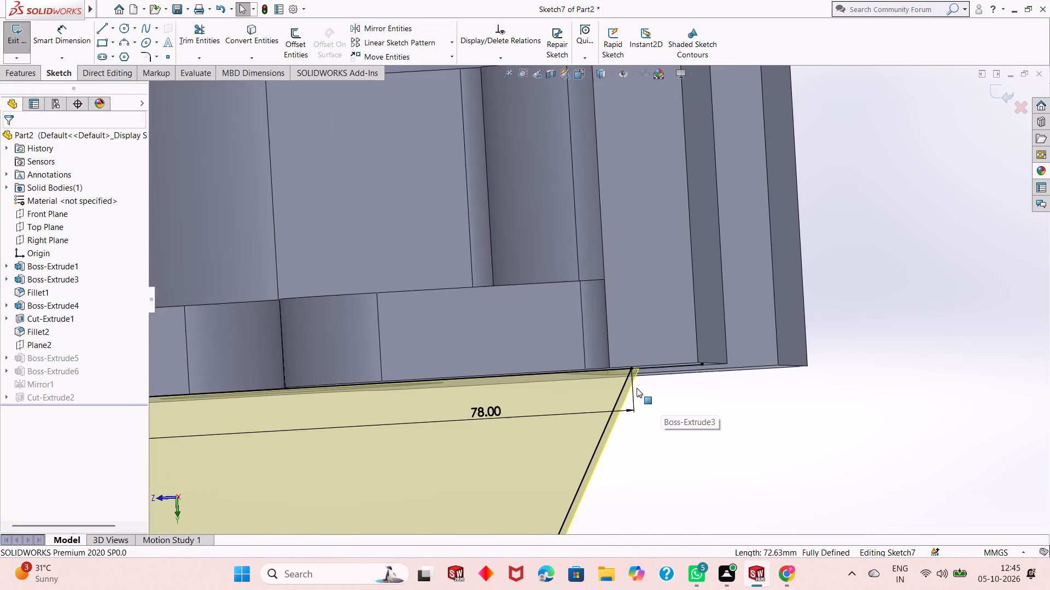
scroll(638, 343, "down", 7)
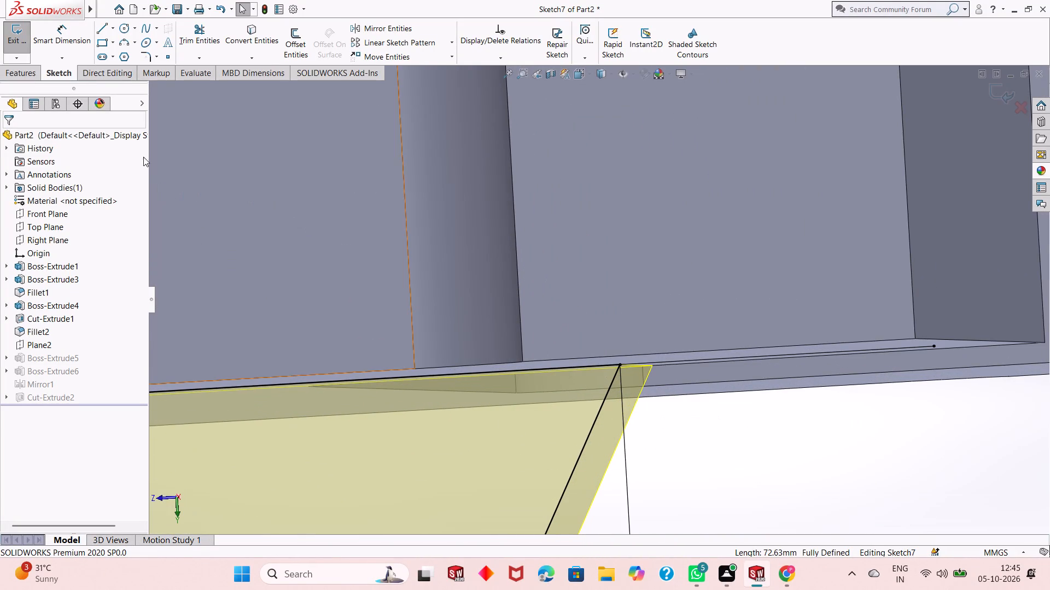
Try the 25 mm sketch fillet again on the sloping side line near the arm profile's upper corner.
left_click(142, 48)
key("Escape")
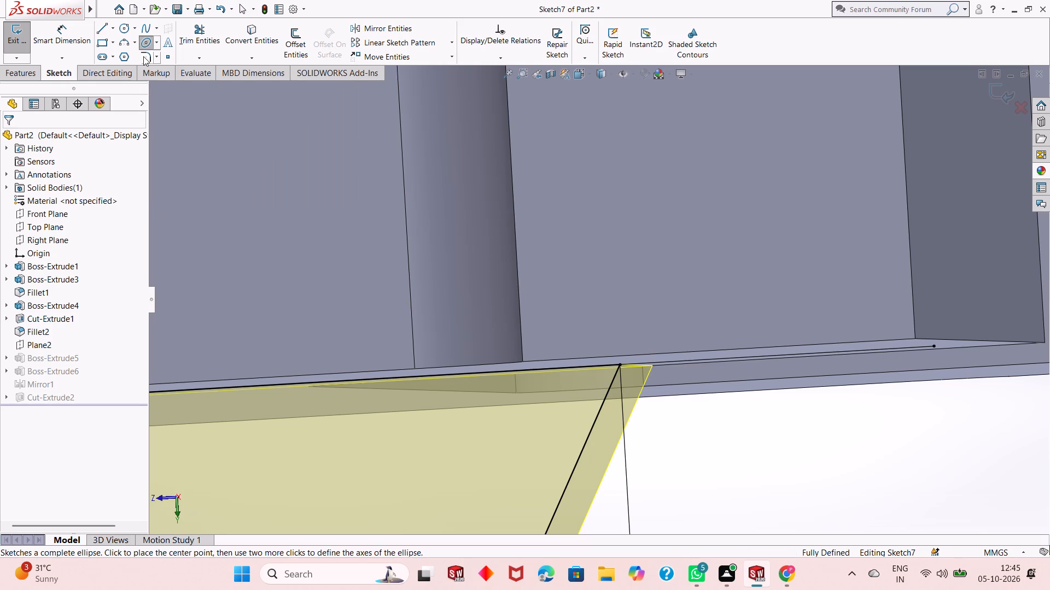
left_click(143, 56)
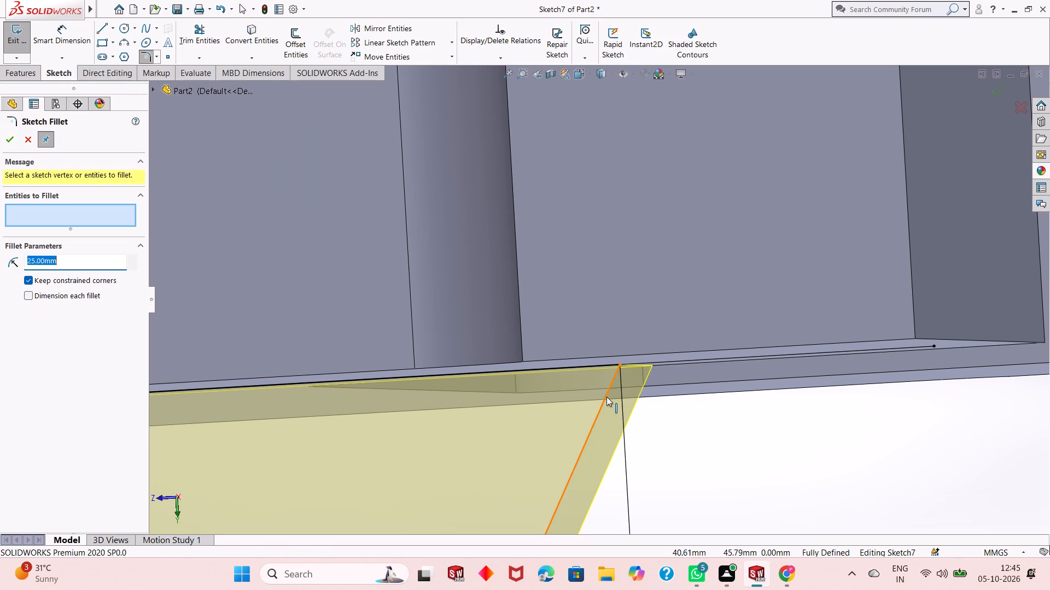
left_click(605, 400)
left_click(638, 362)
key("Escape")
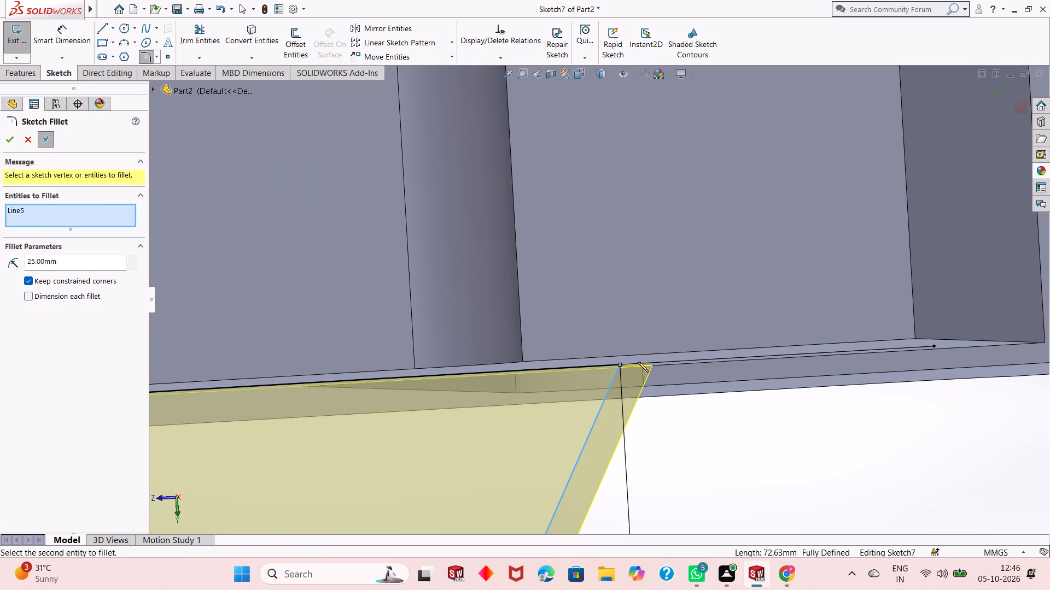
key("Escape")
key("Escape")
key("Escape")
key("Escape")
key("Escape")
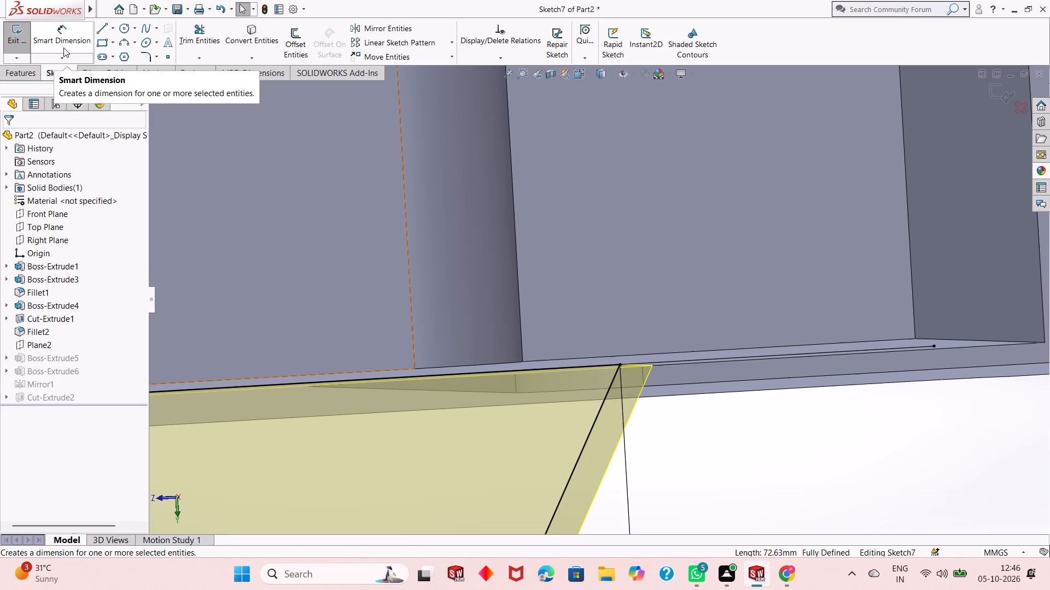
Draw a three-point arc of radius 25 mm from the sloping side line to the 8 mm line.
left_click(125, 45)
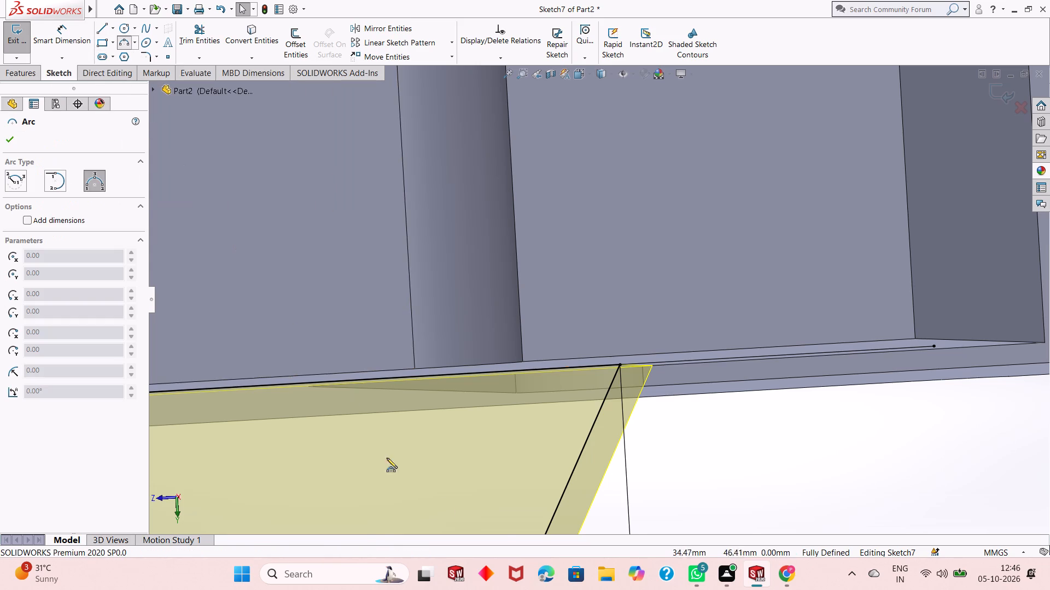
left_click(558, 501)
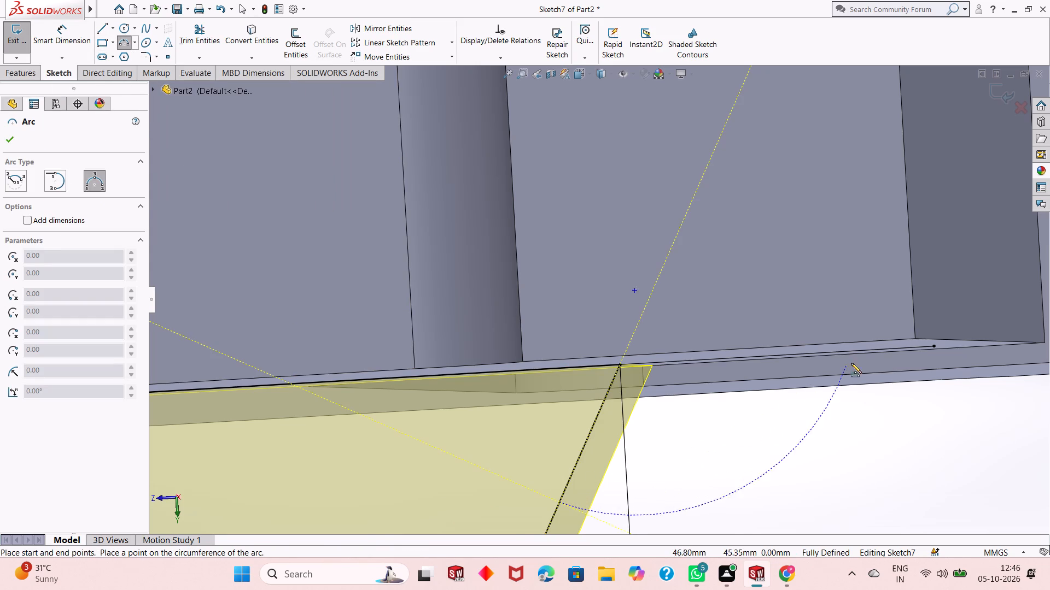
left_click(762, 355)
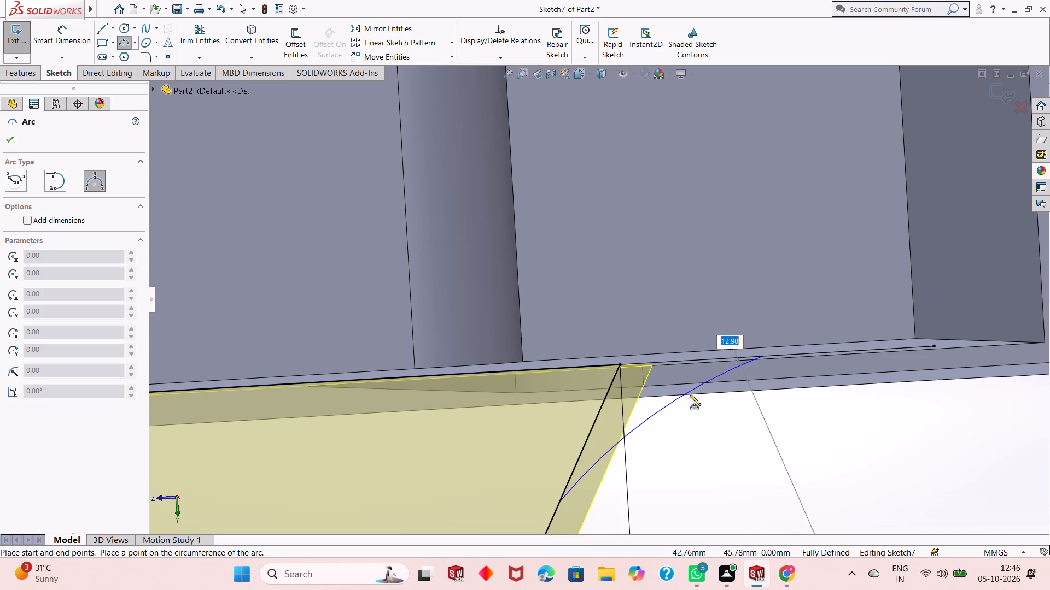
type("25")
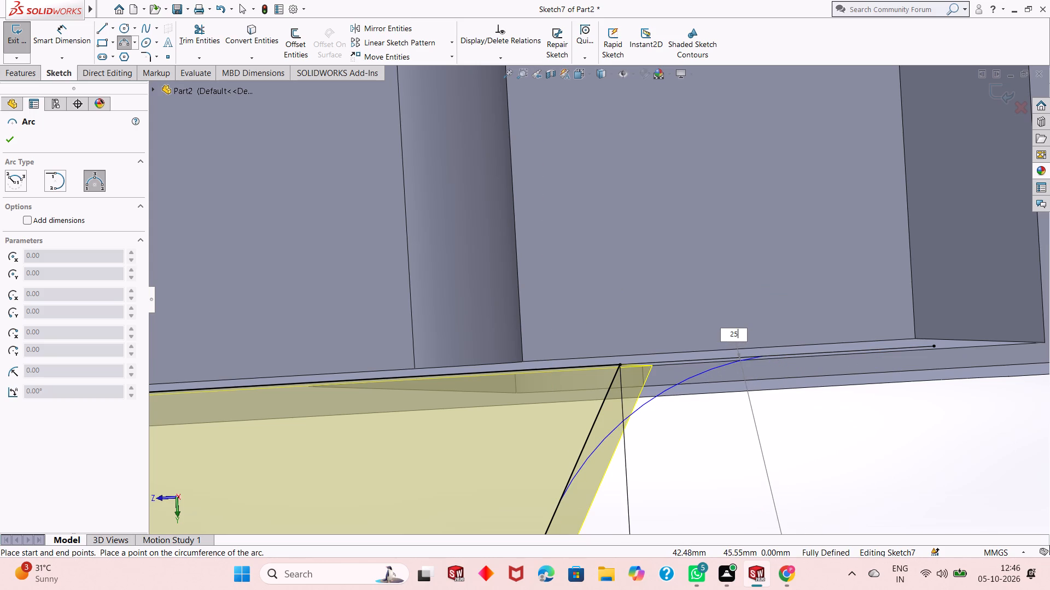
key("Return")
scroll(678, 431, "up", 2)
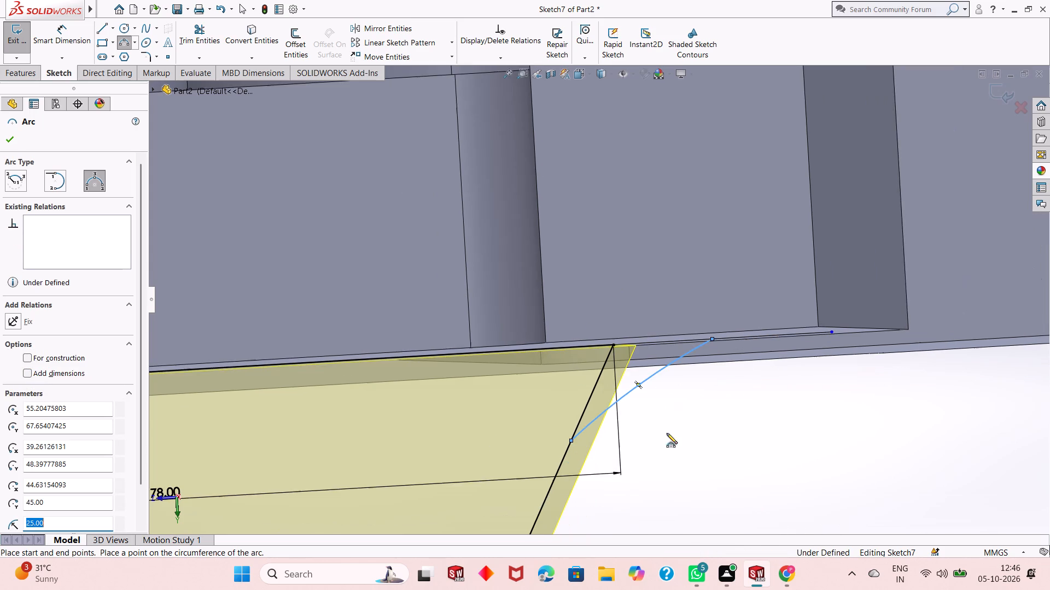
scroll(639, 425, "up", 2)
middle_click_drag(625, 391, 634, 398)
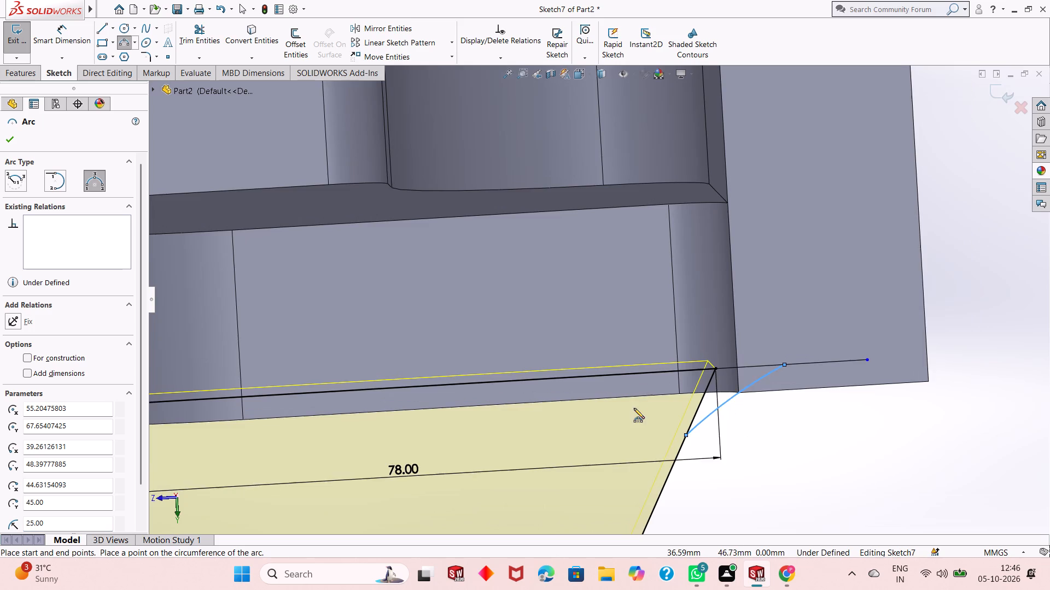
scroll(635, 409, "up", 1)
scroll(704, 365, "down", 3)
key("Escape")
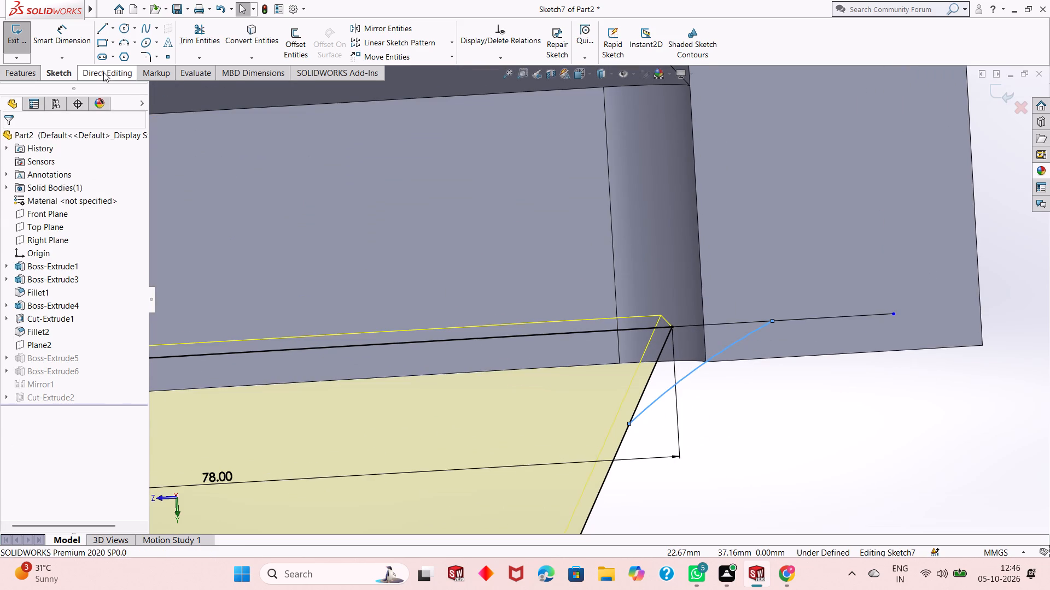
Add a 25 mm radius dimension to the new corner arc.
left_click(75, 42)
left_click(697, 371)
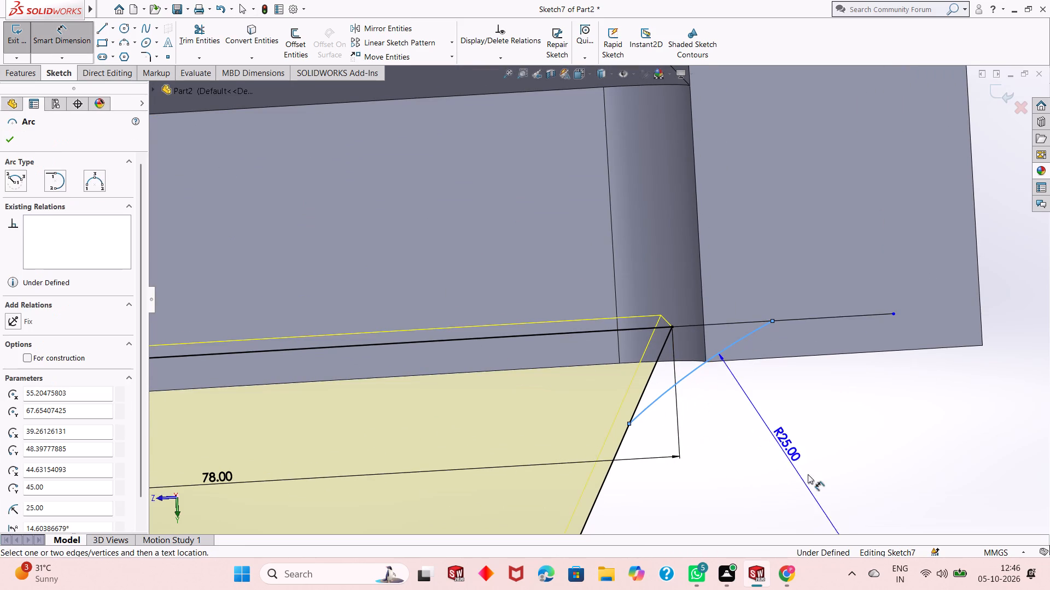
left_click(815, 482)
left_click(767, 459)
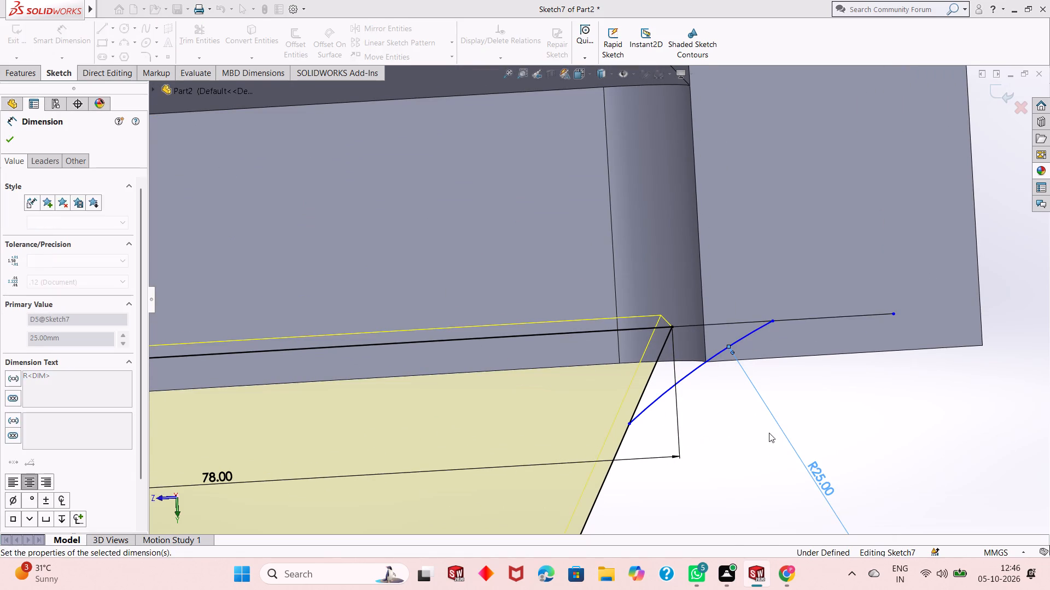
key("Escape")
key("Escape")
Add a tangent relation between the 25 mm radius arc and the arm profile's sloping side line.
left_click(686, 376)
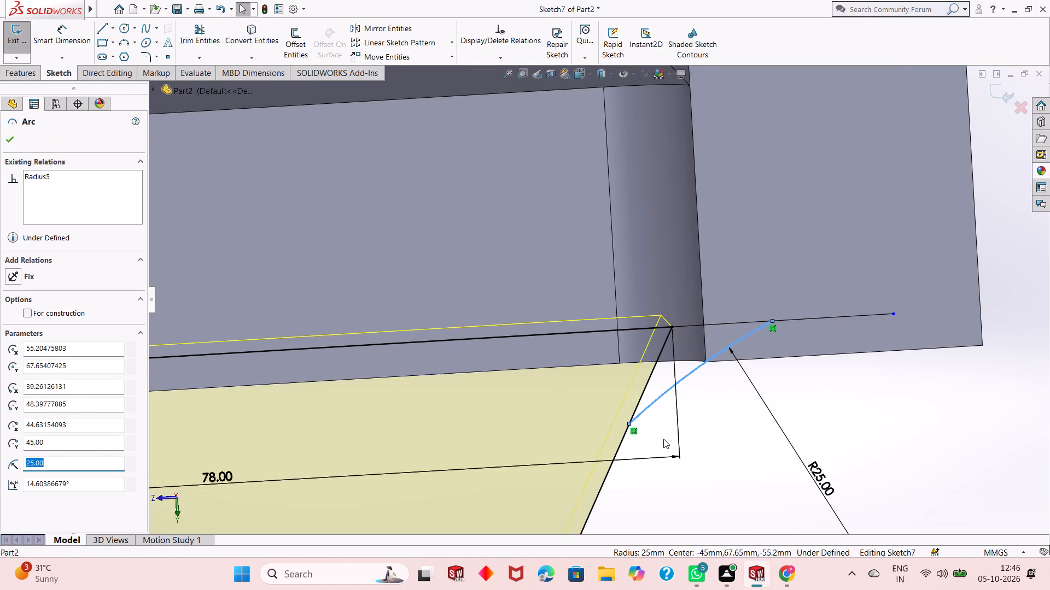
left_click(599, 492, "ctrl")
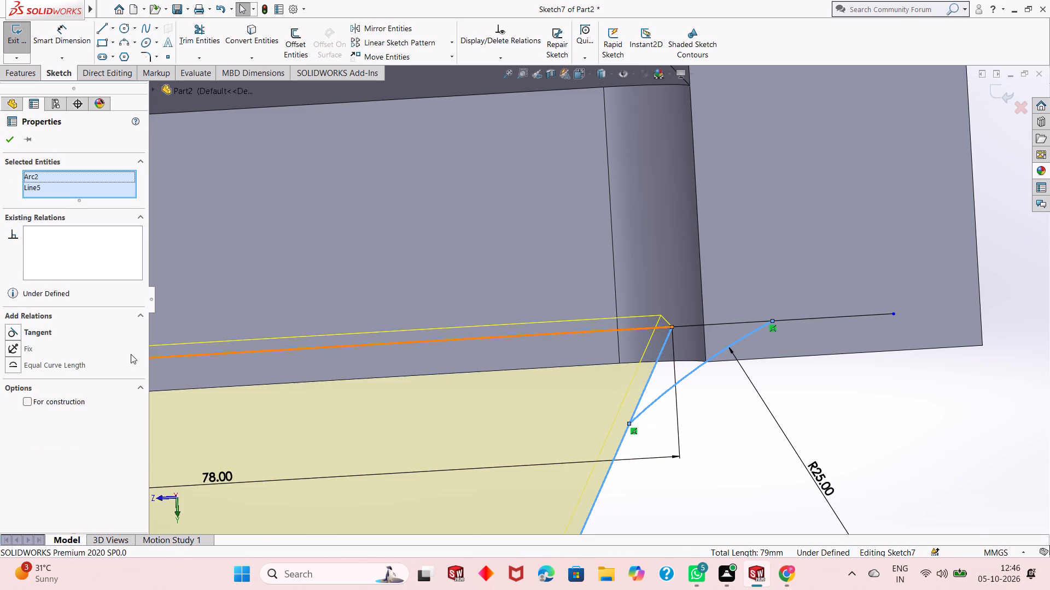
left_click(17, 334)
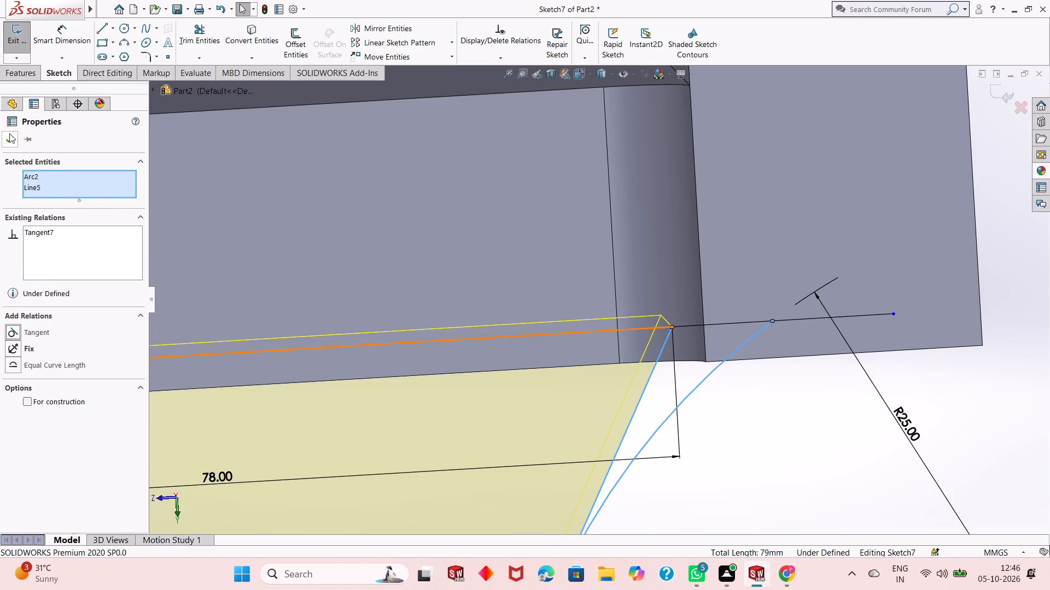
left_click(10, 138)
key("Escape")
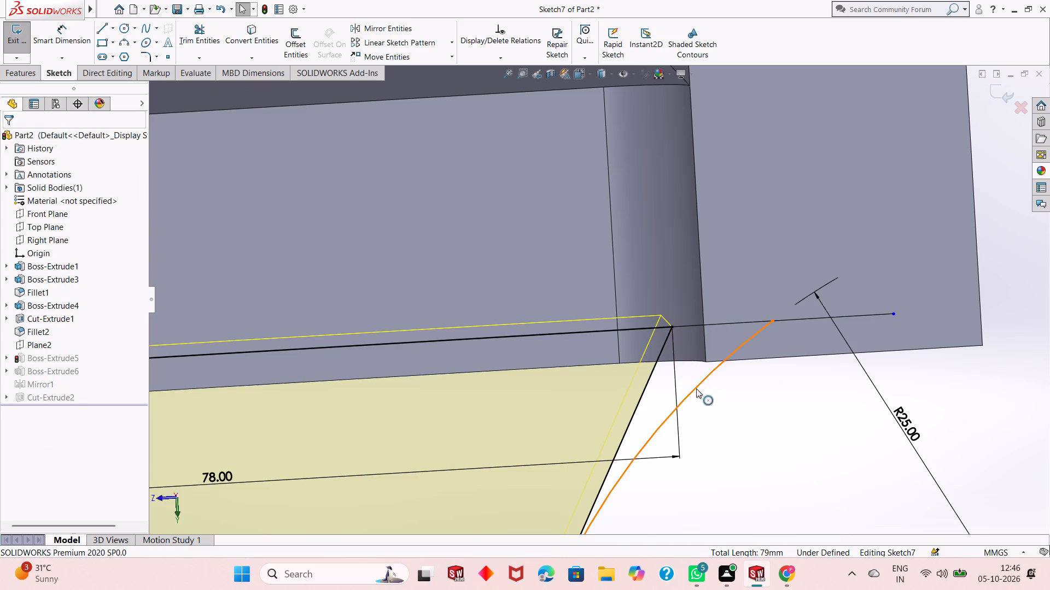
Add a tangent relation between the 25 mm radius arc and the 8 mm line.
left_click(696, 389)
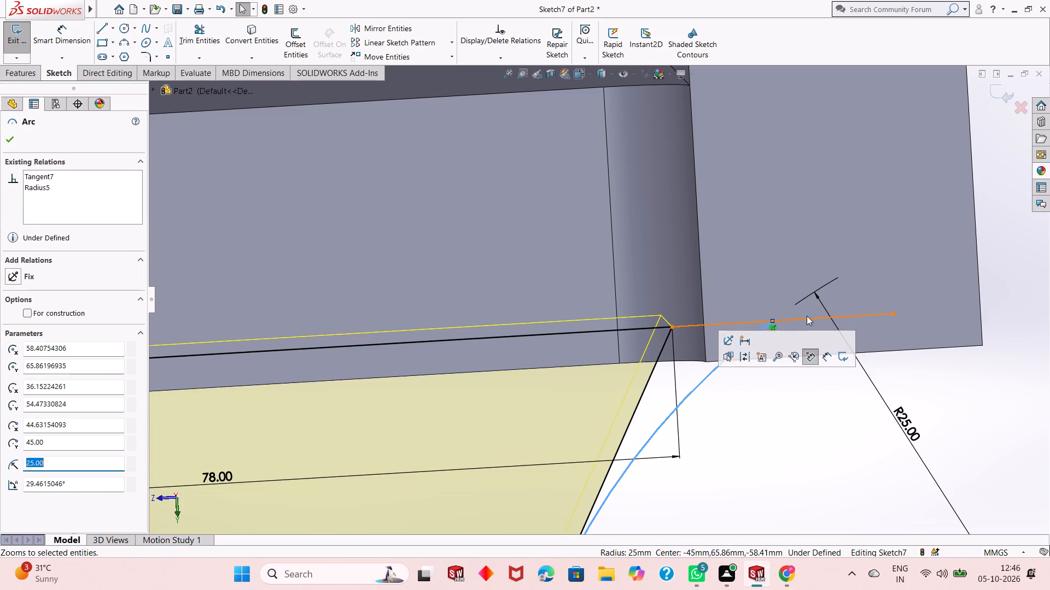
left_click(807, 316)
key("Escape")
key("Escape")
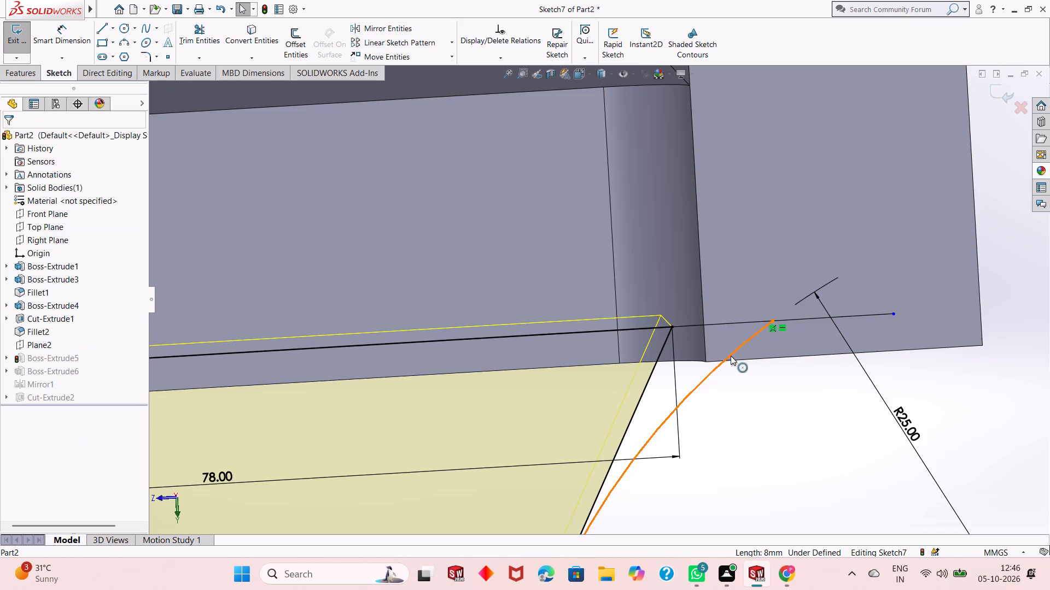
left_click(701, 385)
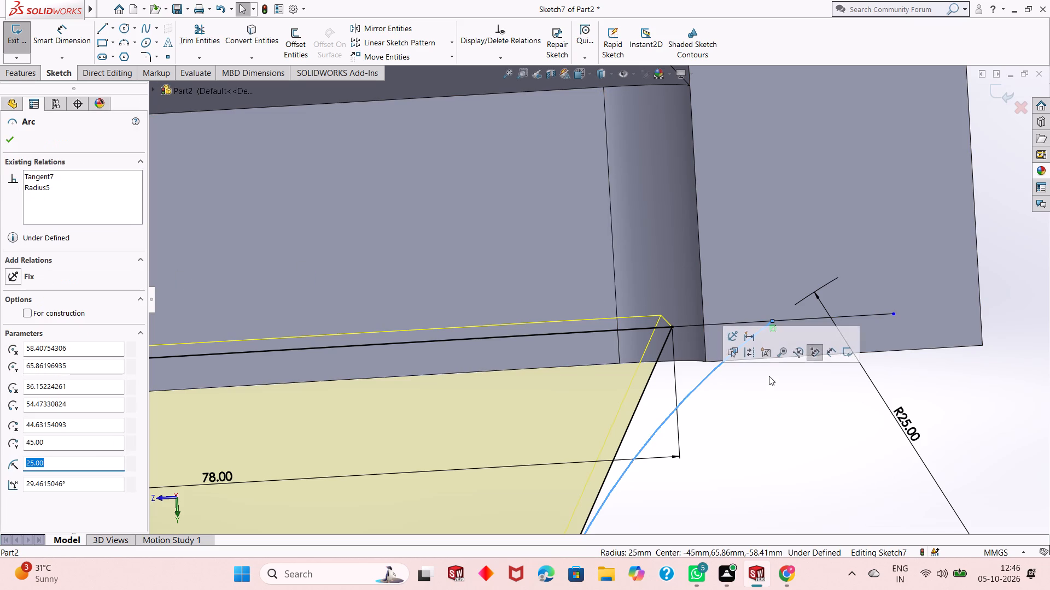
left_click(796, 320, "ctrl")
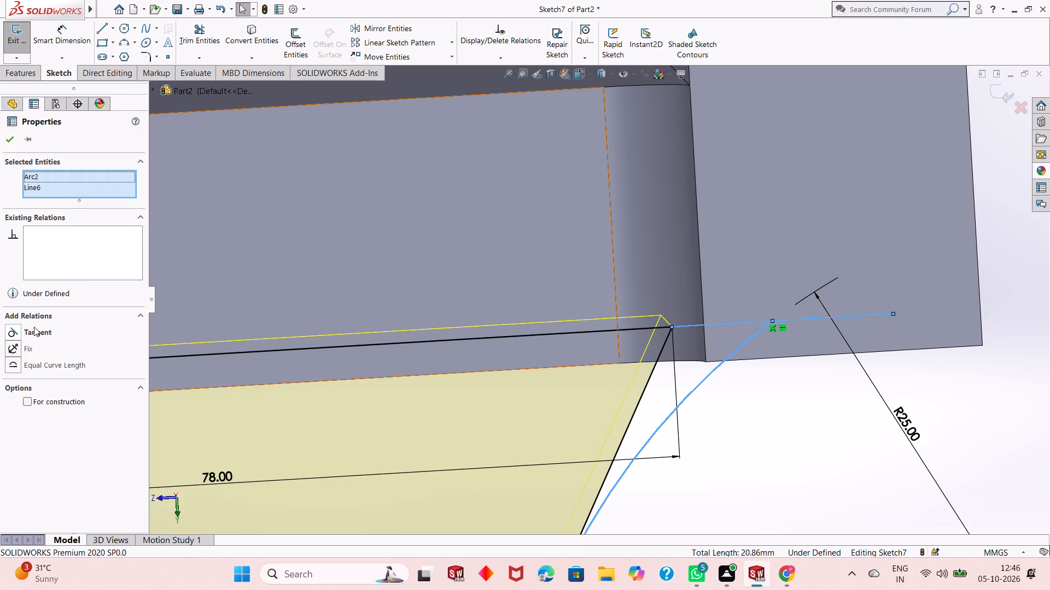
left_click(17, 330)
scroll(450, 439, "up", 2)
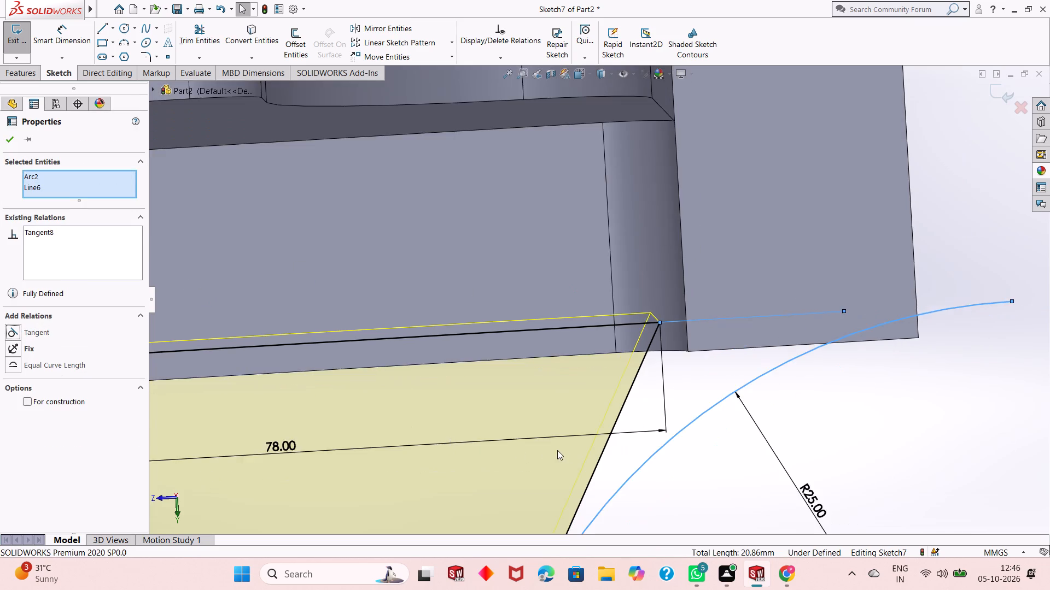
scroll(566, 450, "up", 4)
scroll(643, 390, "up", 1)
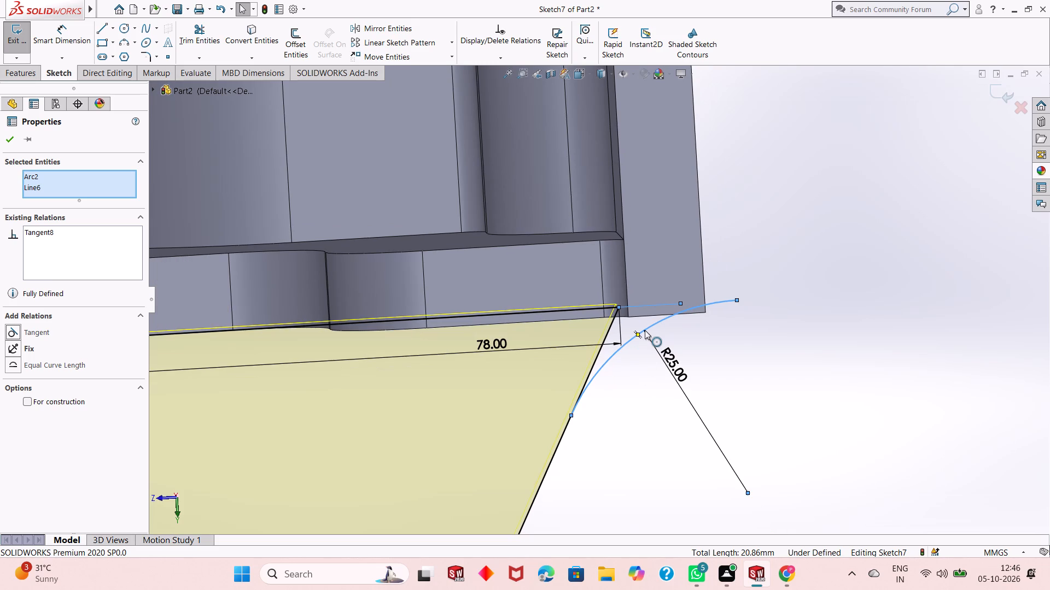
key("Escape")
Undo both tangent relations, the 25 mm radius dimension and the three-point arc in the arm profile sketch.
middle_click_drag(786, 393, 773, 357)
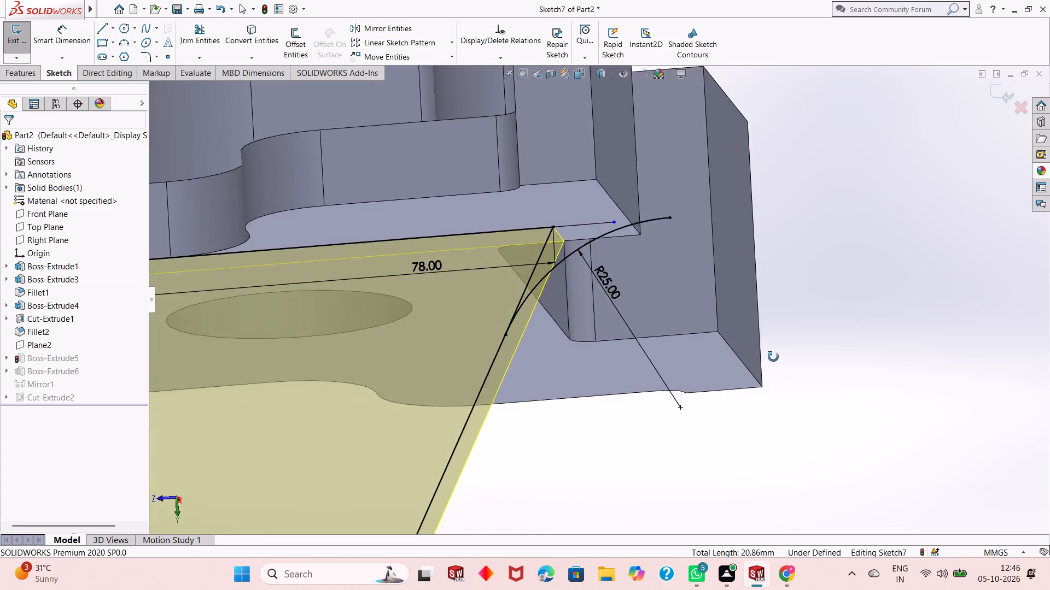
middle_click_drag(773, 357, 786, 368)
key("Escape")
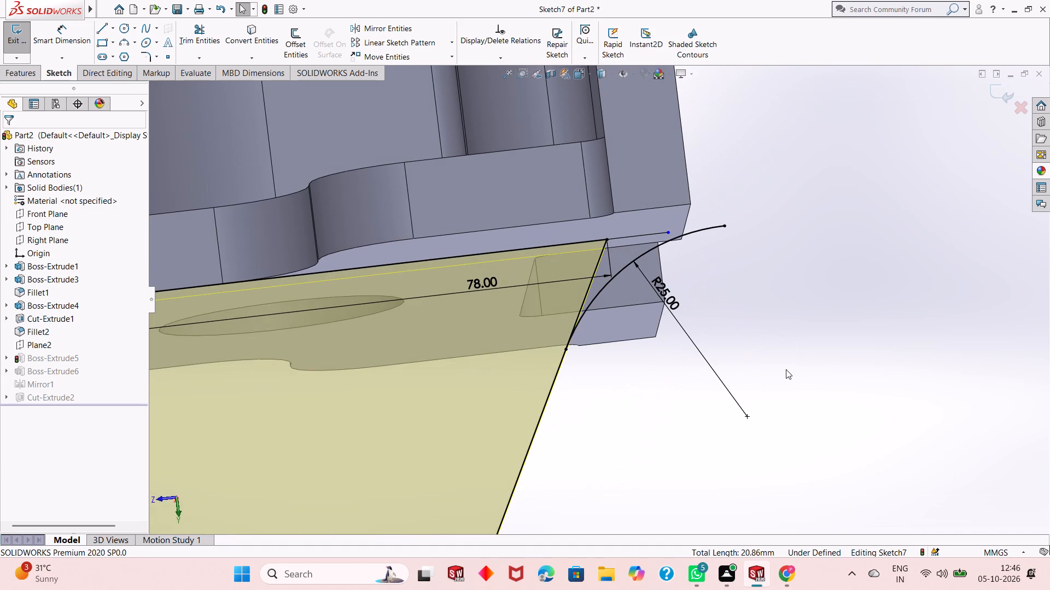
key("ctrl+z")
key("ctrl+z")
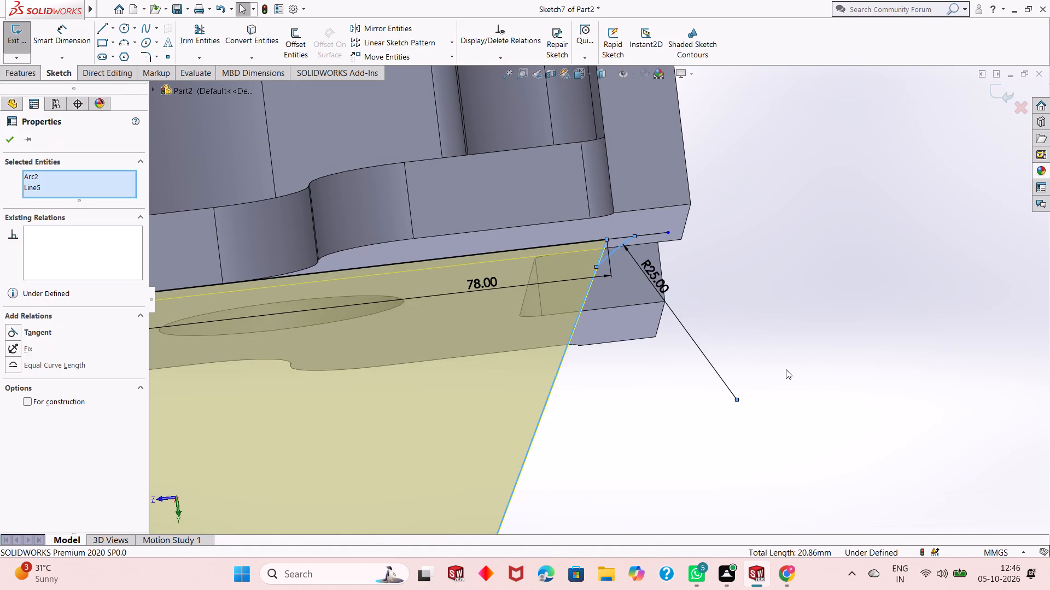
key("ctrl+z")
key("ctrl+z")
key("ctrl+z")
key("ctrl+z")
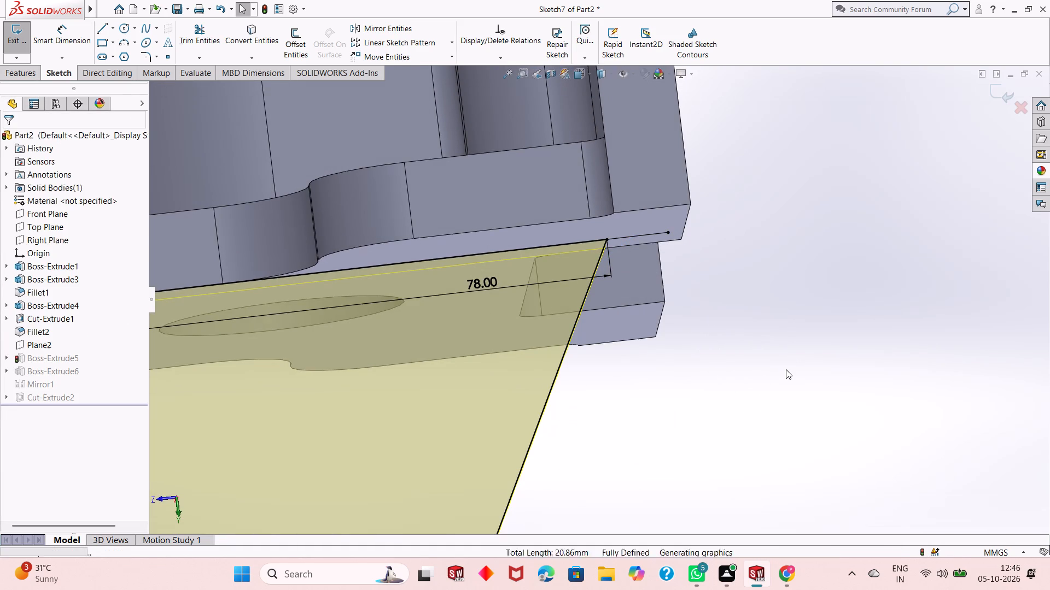
Examine the arm profile's upper corner where the sloping side line meets the base plate.
scroll(749, 401, "up", 2)
scroll(605, 256, "down", 2)
middle_click_drag(692, 332, 676, 347)
scroll(468, 315, "up", 2)
scroll(460, 307, "down", 6)
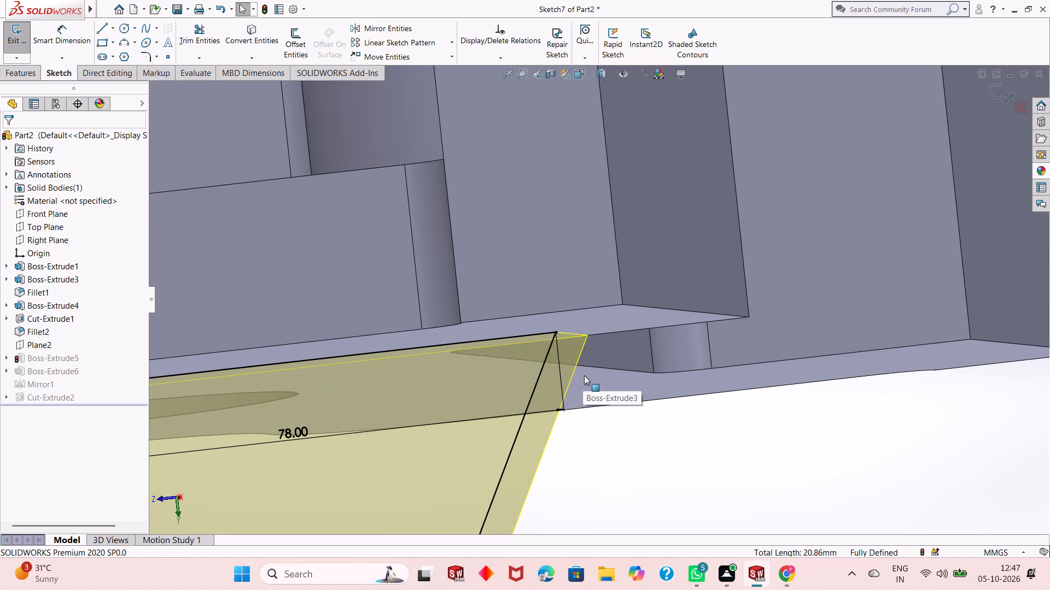
scroll(590, 393, "up", 1)
scroll(580, 345, "down", 3)
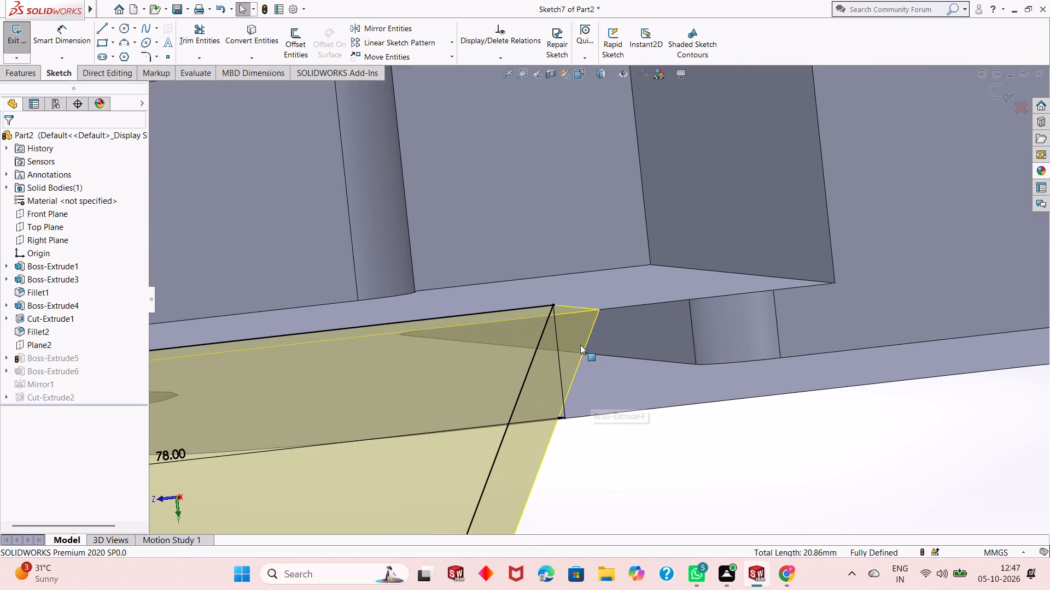
scroll(567, 329, "down", 2)
scroll(574, 348, "up", 8)
key("Escape")
key("Escape")
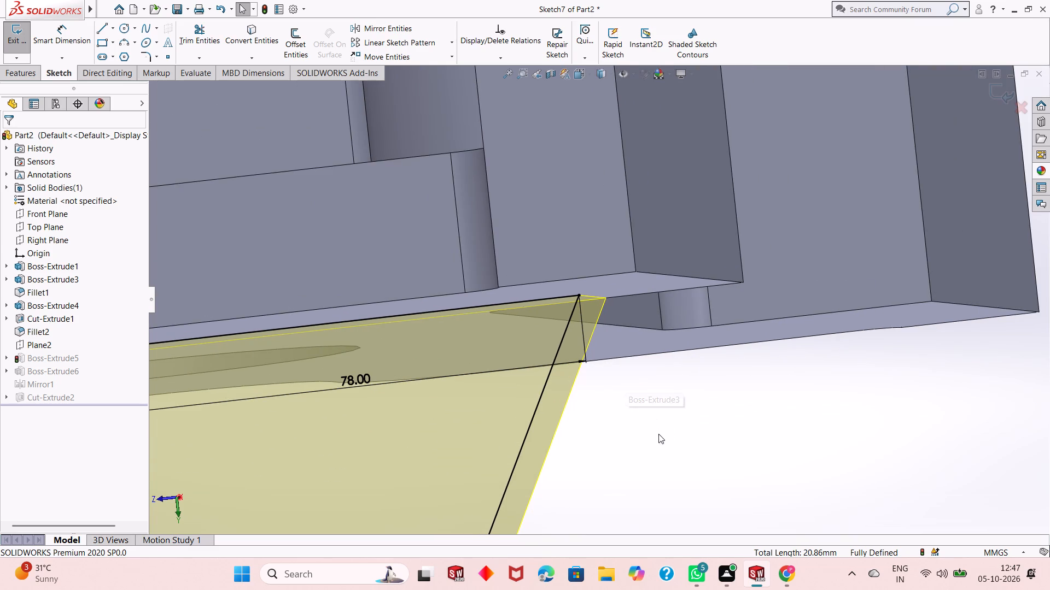
key("Escape")
key("Escape")
scroll(642, 459, "up", 4)
middle_click_drag(638, 400, 644, 411)
scroll(645, 411, "up", 3)
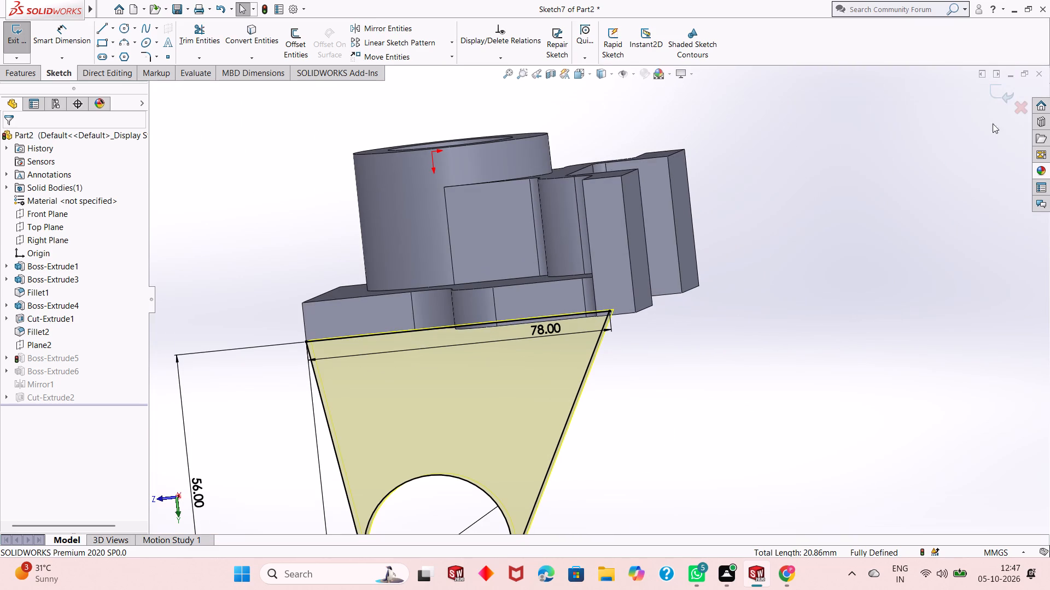
Exit the bracket arm's profile sketch and return to the full part.
left_click(996, 90)
Start a new sketch on the flat vertical face of the base plate's end block and view it face-on.
scroll(624, 340, "up", 4)
middle_click_drag(616, 367, 664, 344)
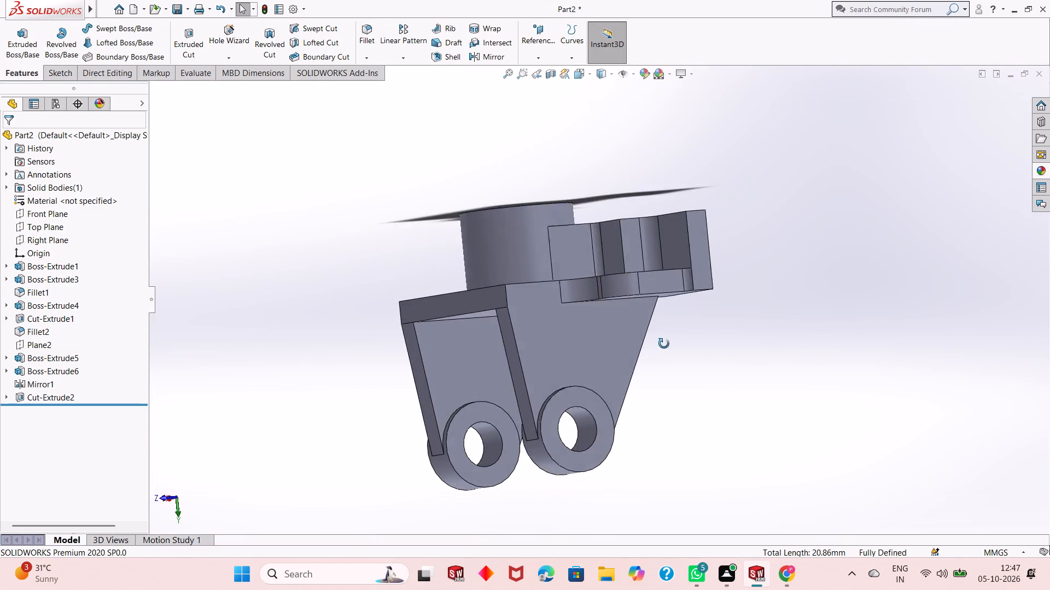
middle_click_drag(664, 344, 707, 368)
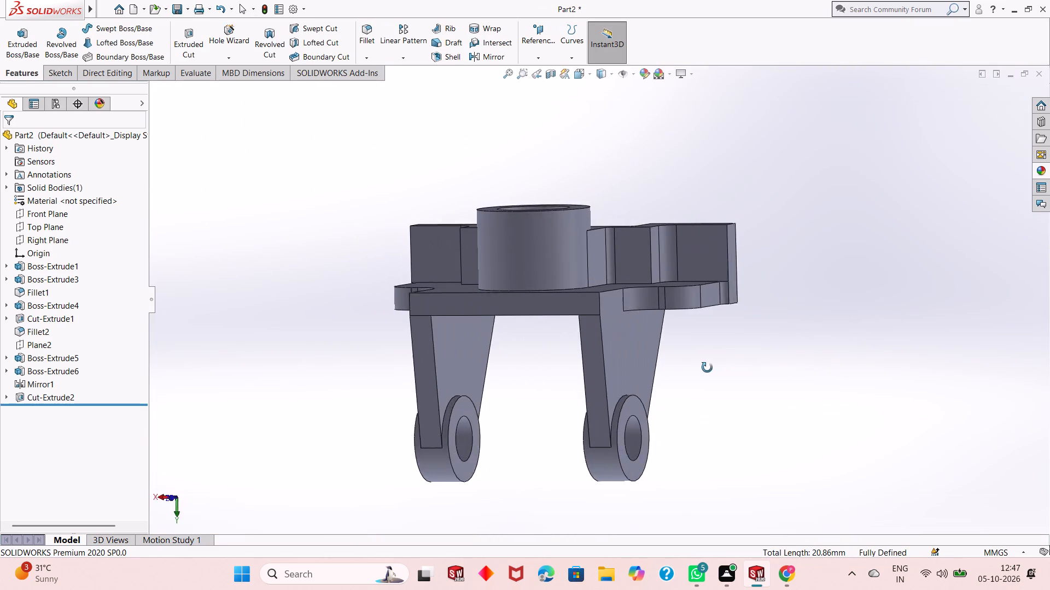
middle_click_drag(707, 368, 662, 371)
middle_click_drag(664, 350, 662, 393)
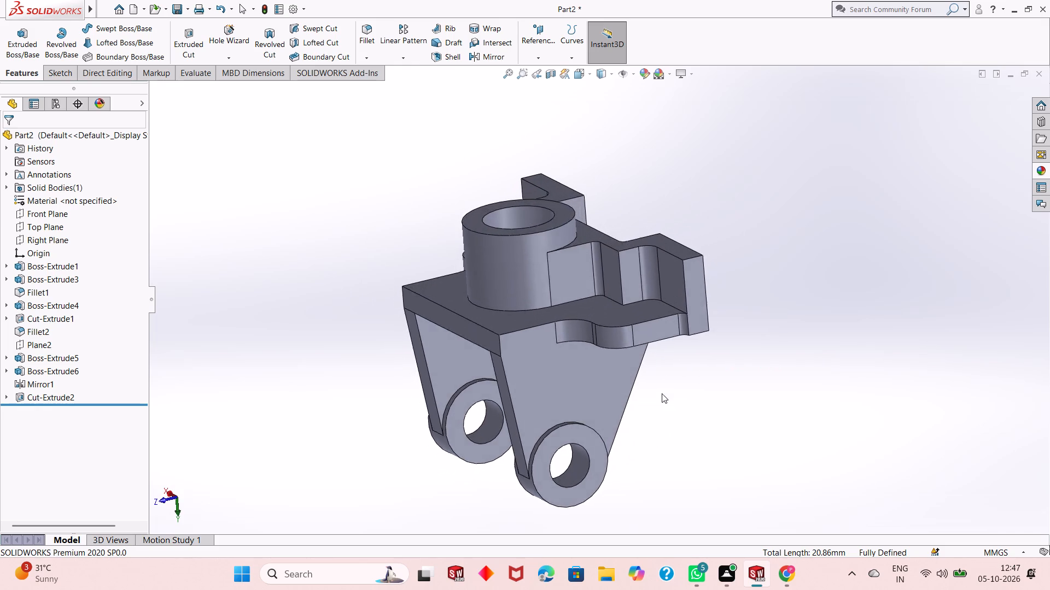
scroll(646, 391, "up", 2)
scroll(603, 257, "down", 3)
middle_click_drag(651, 392, 748, 387)
left_click(372, 342)
left_click(424, 309)
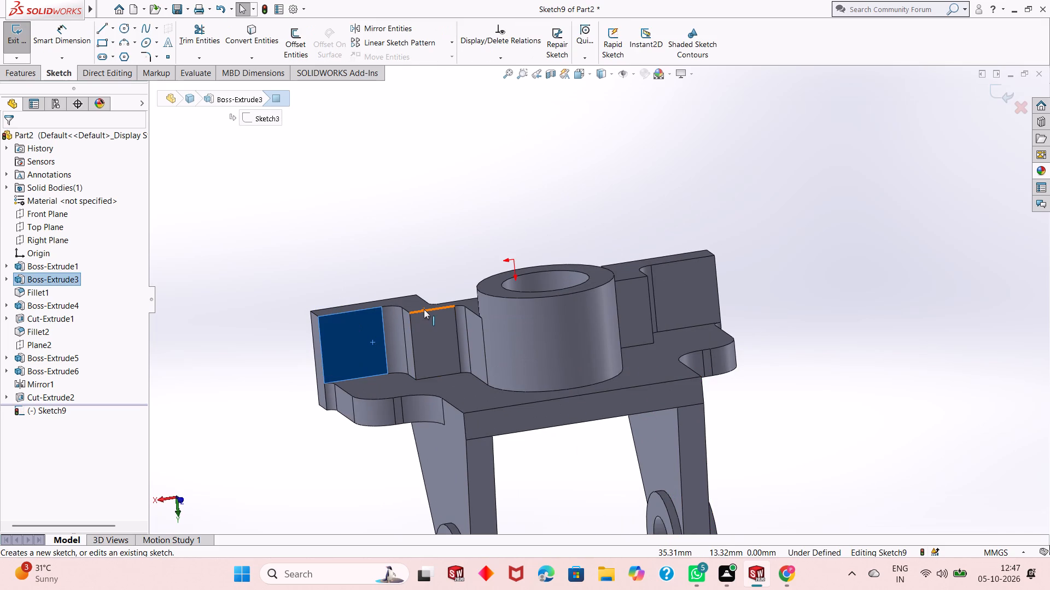
key("ctrl+8")
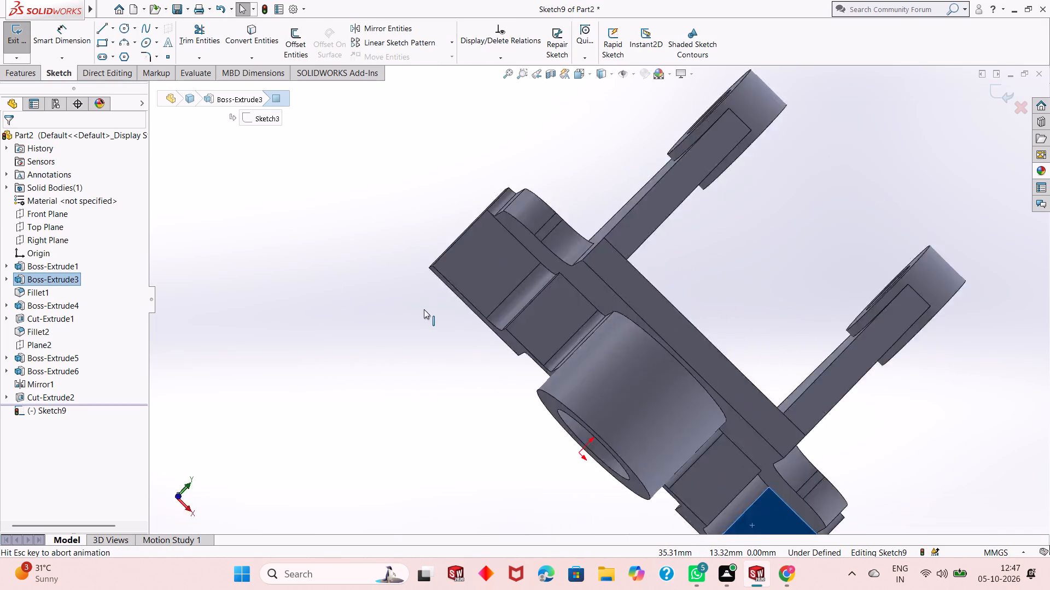
key("Escape")
Sketch a circle about 7.2 mm in diameter on the end block face on the positive X side.
scroll(699, 464, "up", 2)
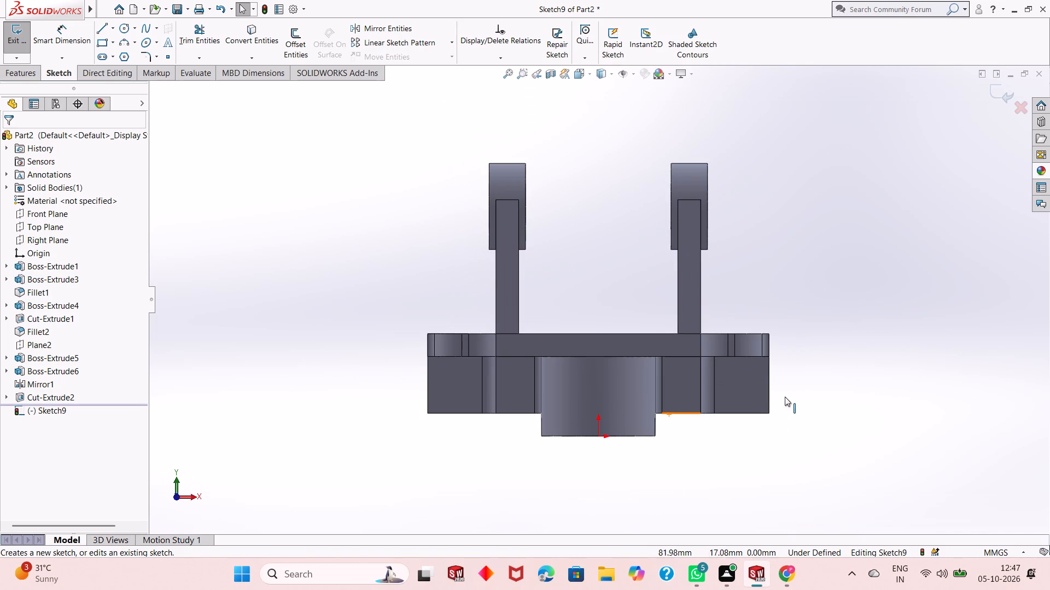
scroll(779, 396, "down", 1)
scroll(710, 364, "down", 3)
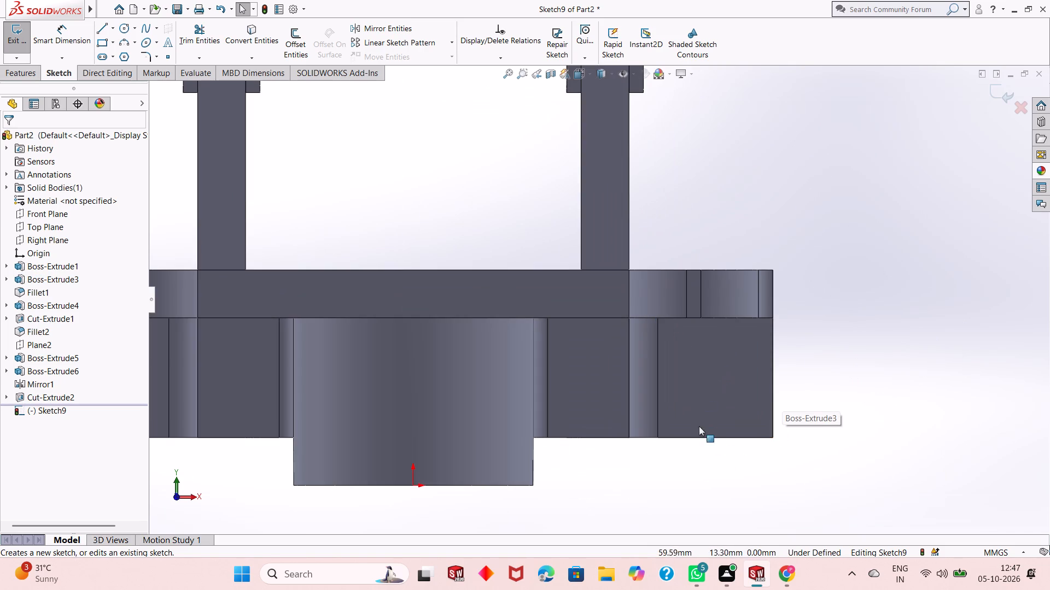
scroll(637, 329, "down", 1)
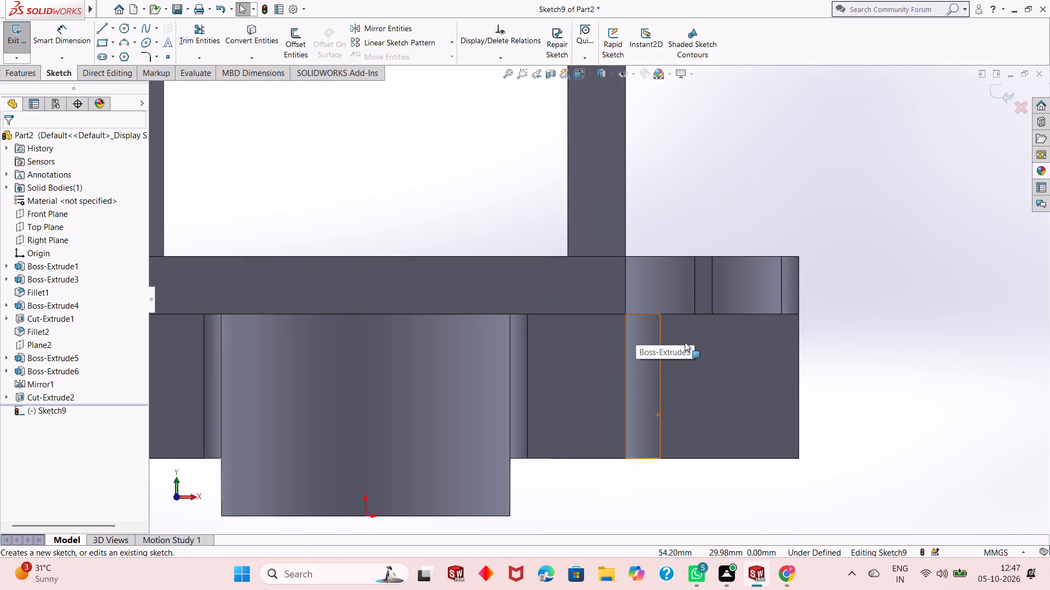
left_click(126, 29)
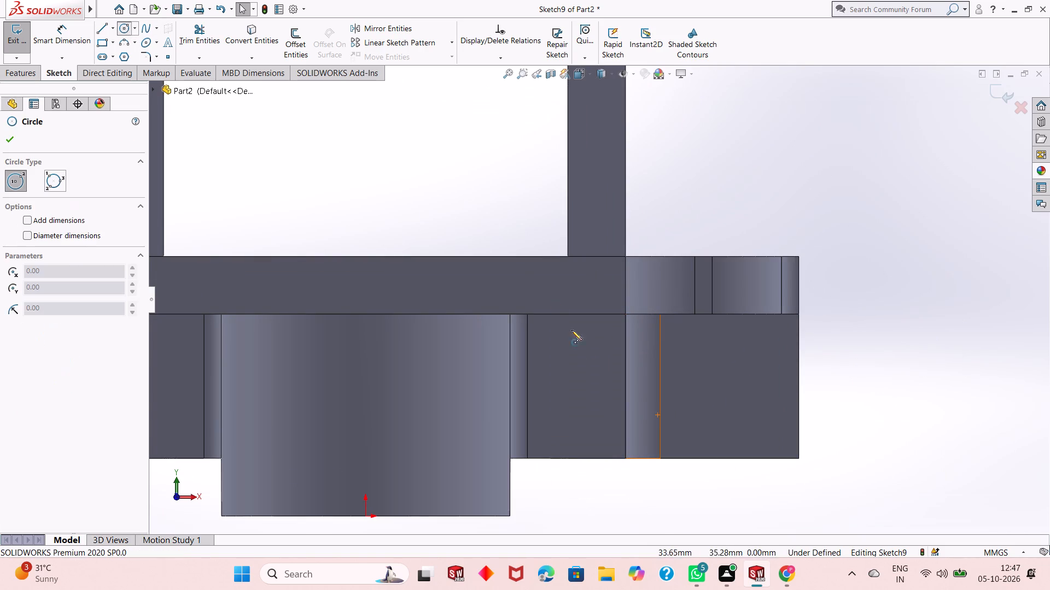
left_click(723, 377)
left_click(734, 394)
key("Escape")
key("Escape")
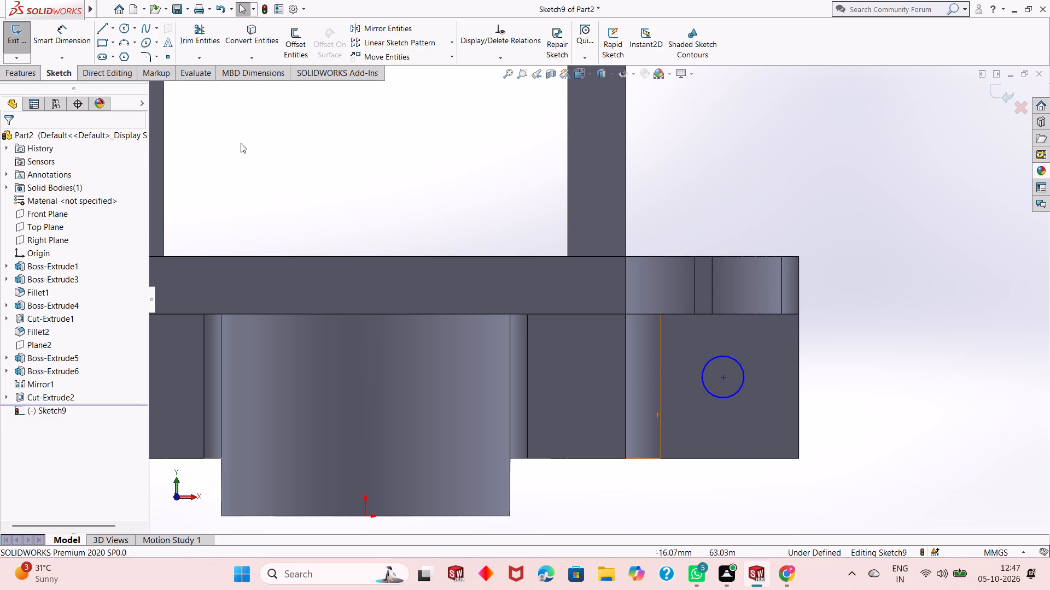
key("Escape")
Sketch a second circle on the matching end block face on the negative X side.
scroll(445, 381, "up", 3)
scroll(304, 371, "down", 1)
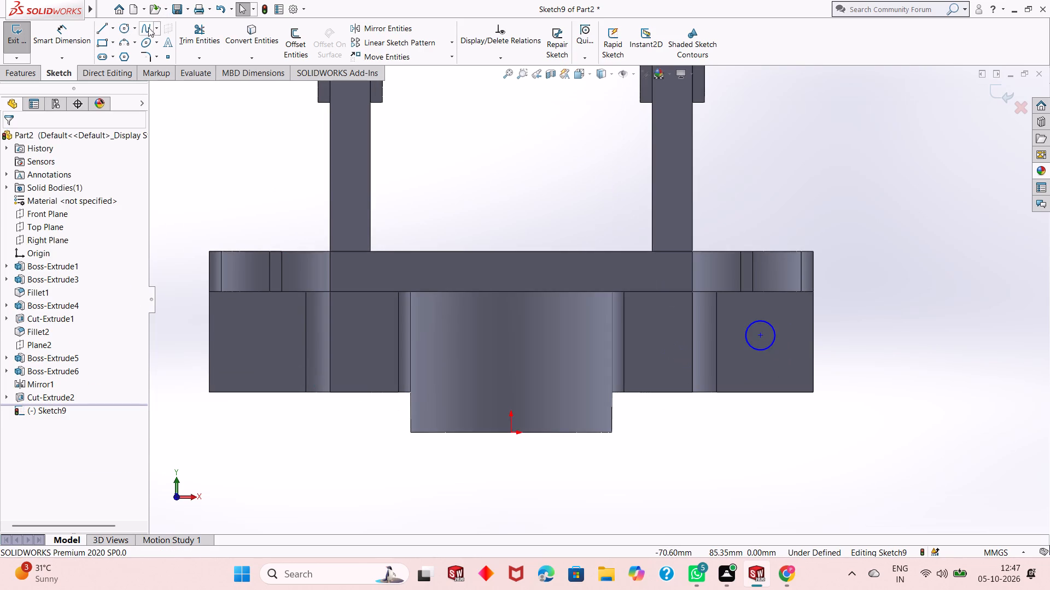
left_click(124, 28)
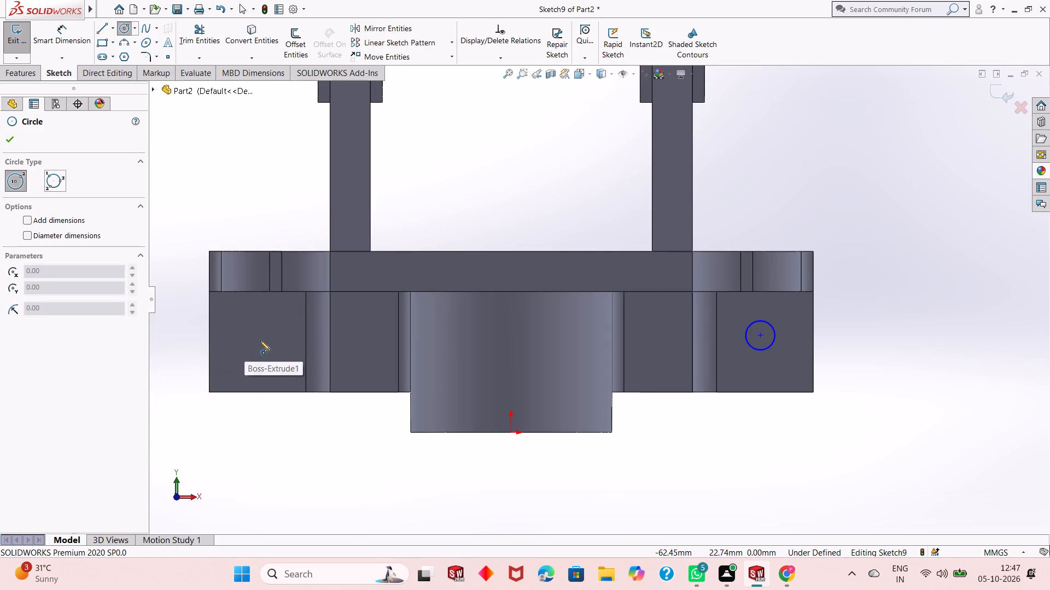
left_click(260, 339)
left_click(258, 321)
key("Escape")
Dimension both circles on the end block faces with a diameter of 10 mm each.
left_click(67, 49)
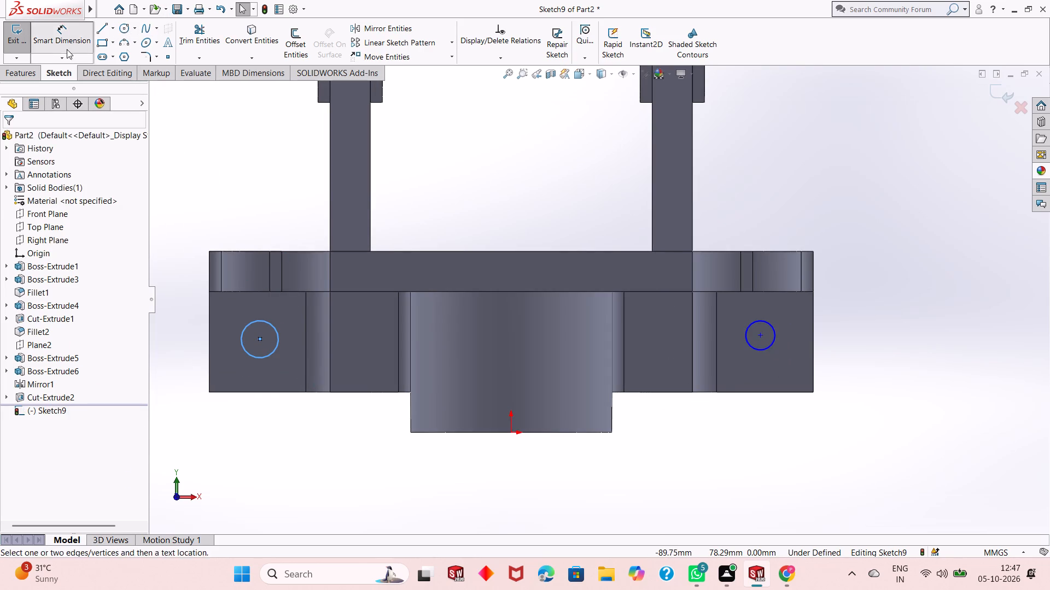
left_click(766, 347)
left_click(895, 470)
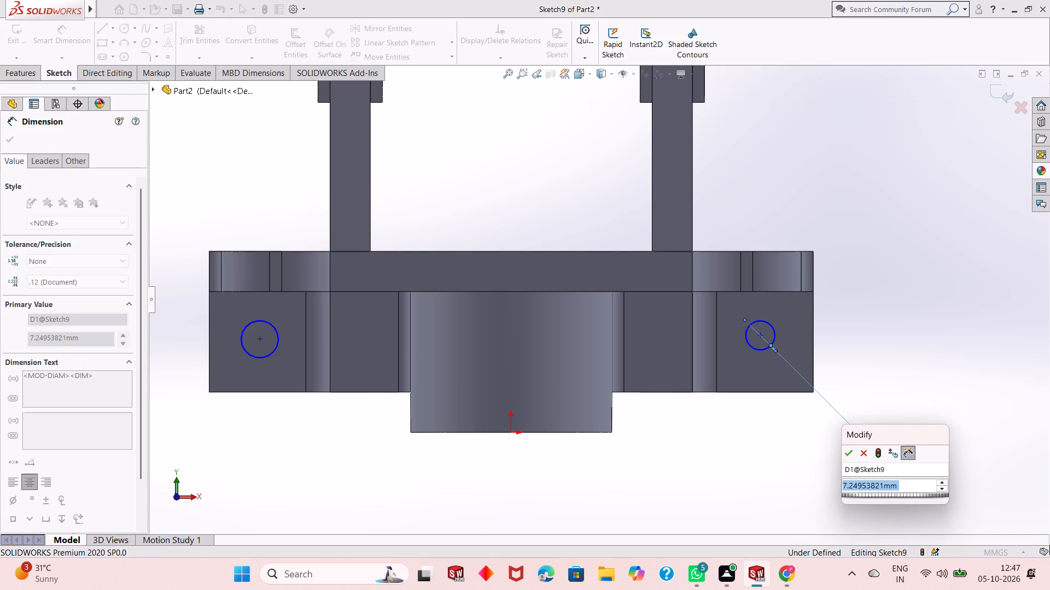
type("10")
key("Return")
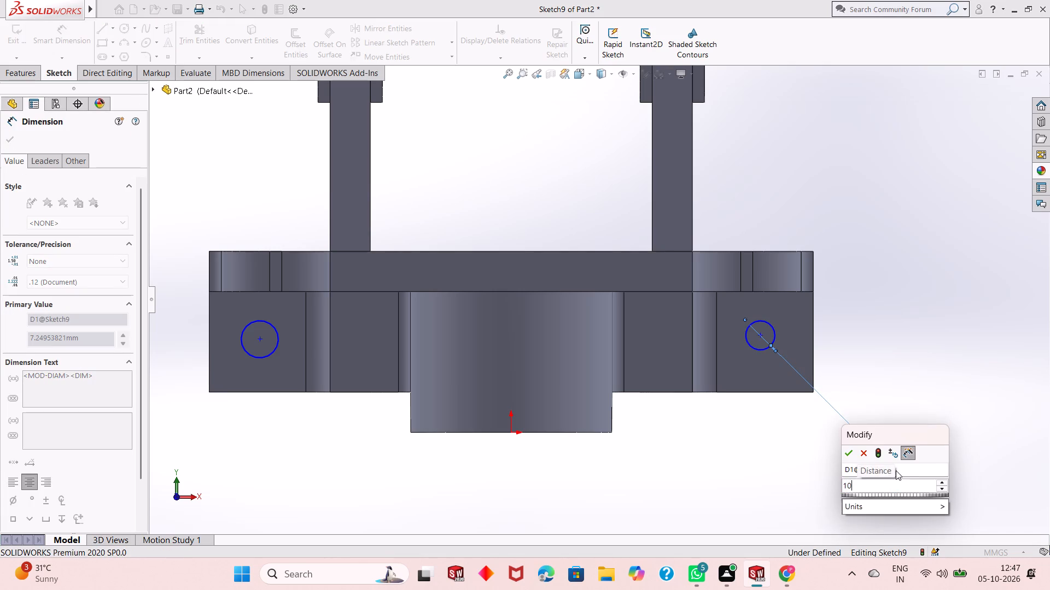
left_click(258, 357)
left_click(220, 416)
type("10")
key("Return")
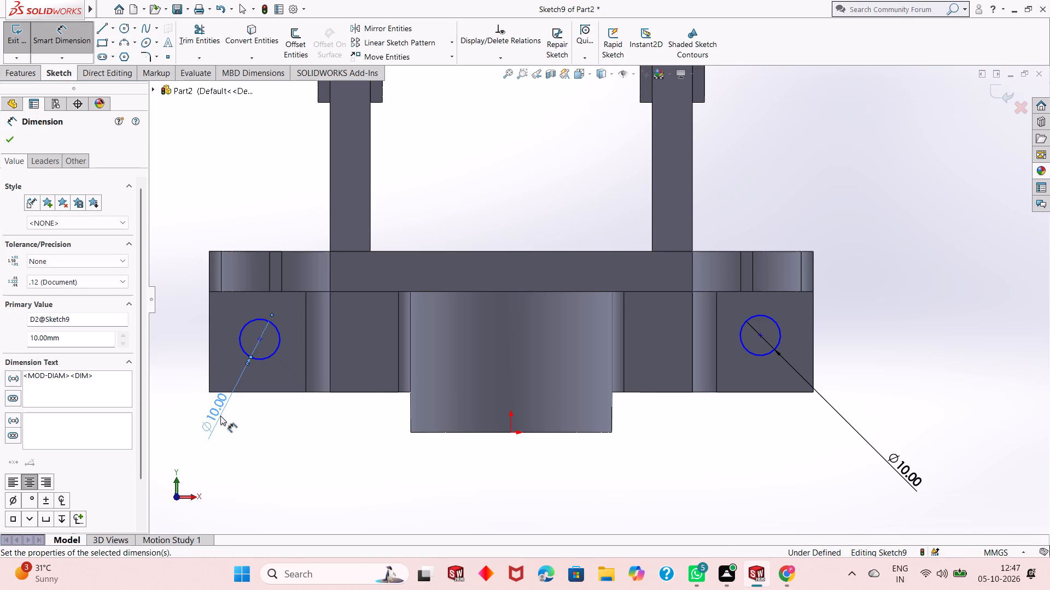
Dimension the centres of both 10 mm circles 23 mm vertically from the base plate's upper edge.
left_click(761, 338)
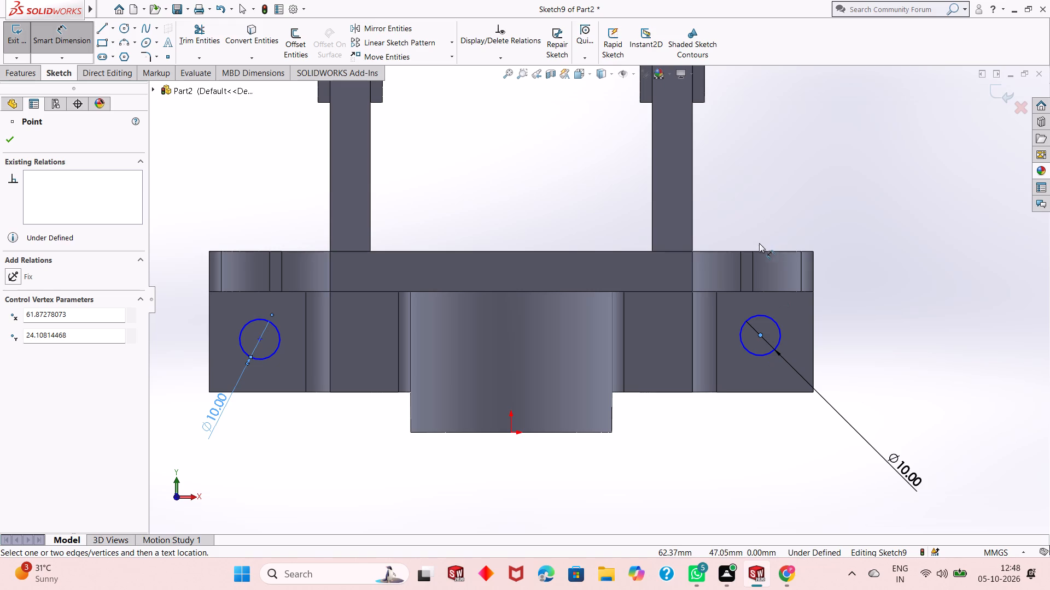
left_click(722, 251)
left_click(865, 248)
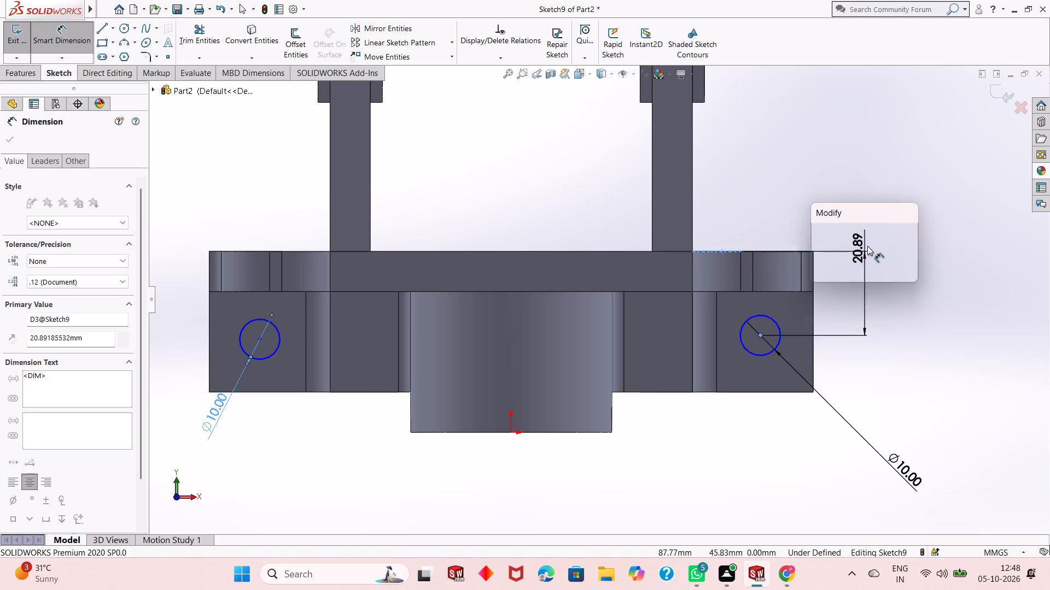
type("23")
key("Return")
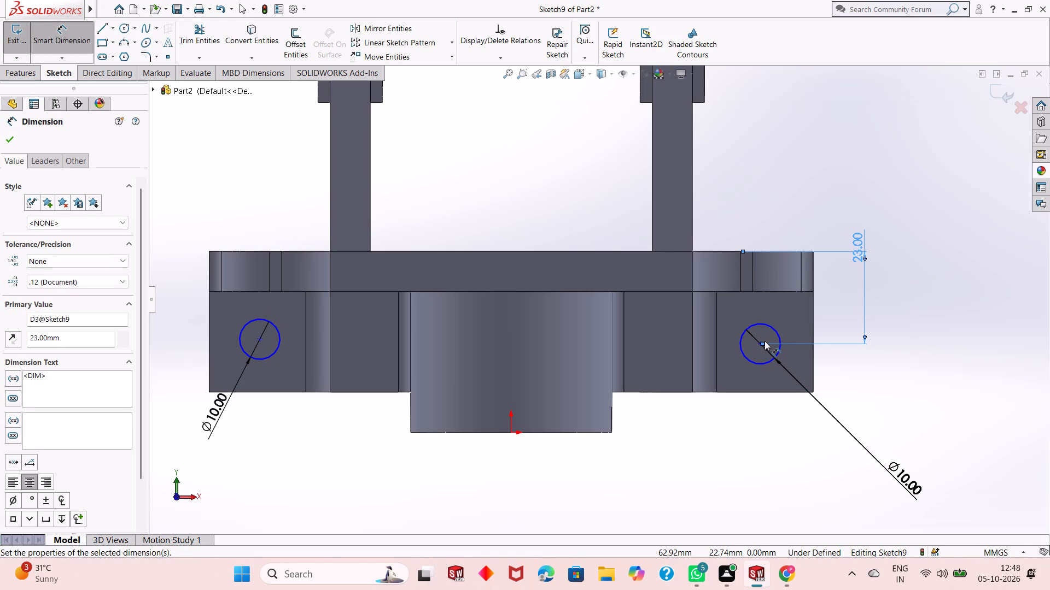
left_click(261, 338)
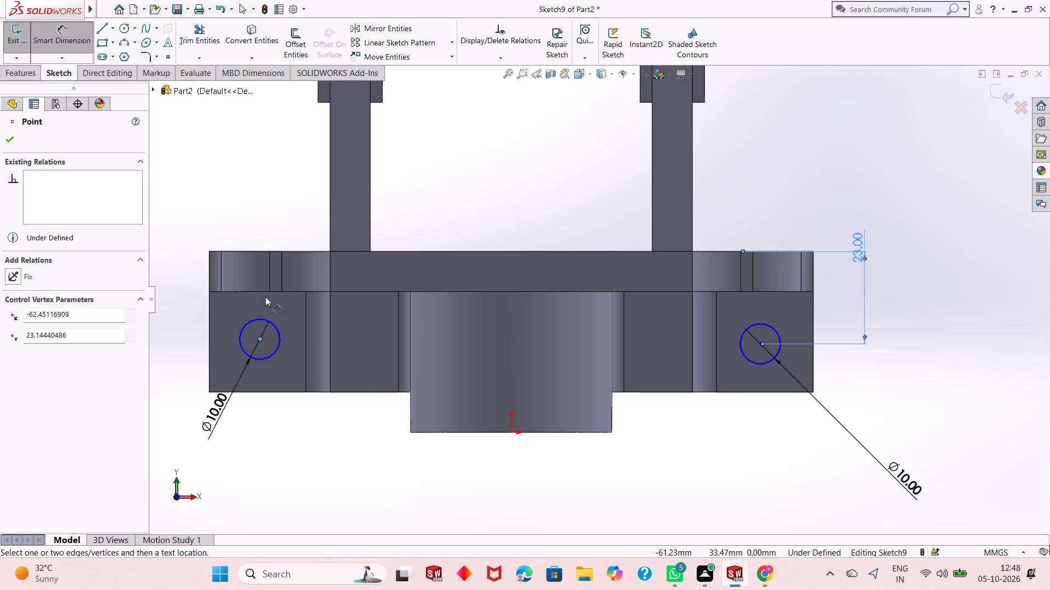
left_click(308, 251)
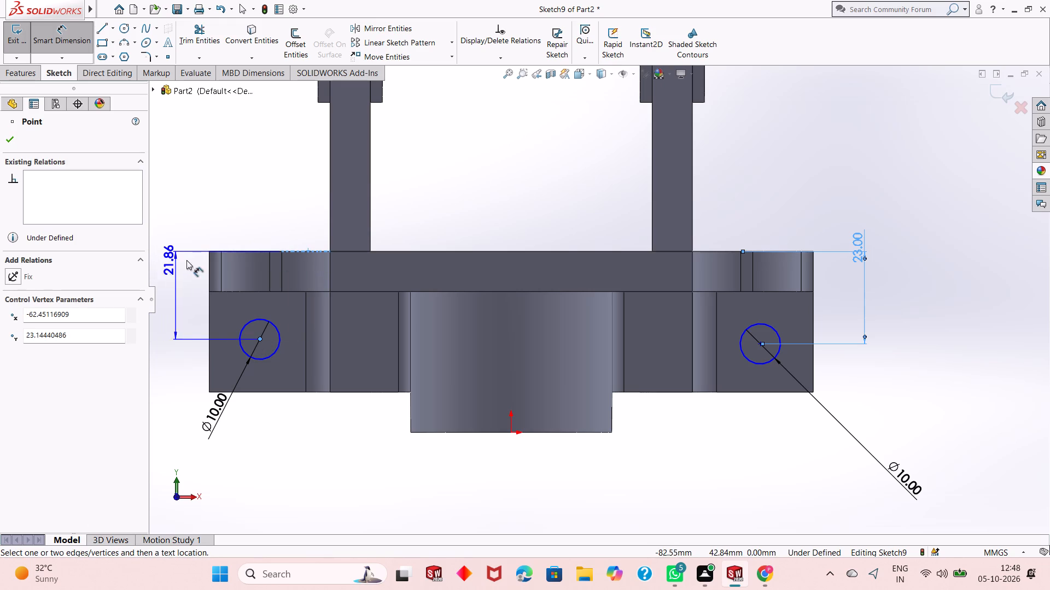
left_click(193, 260)
type("23")
key("Return")
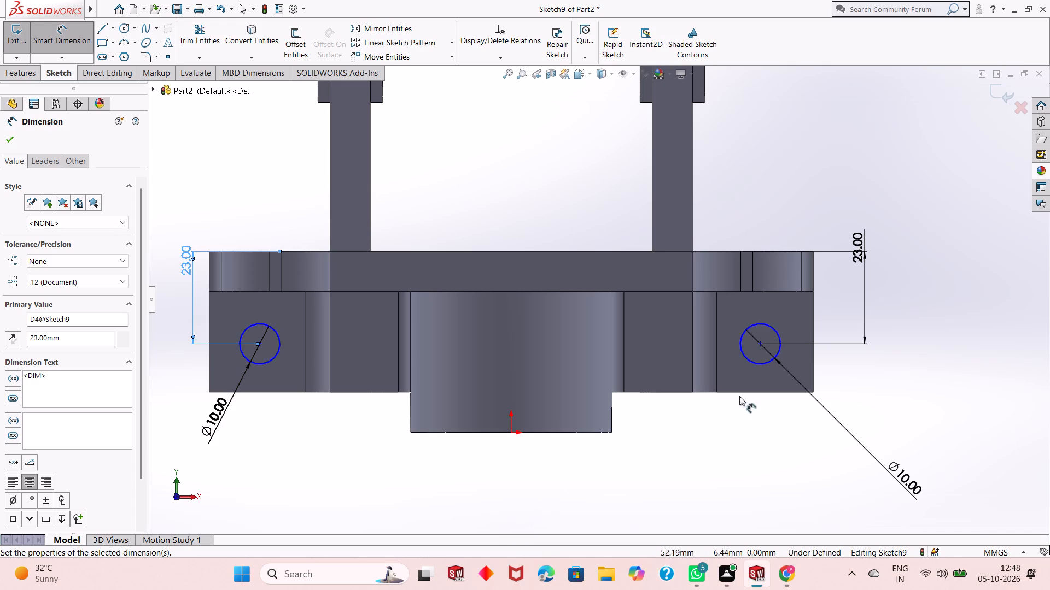
Dimension each circle's centre at 0 mm horizontally from the midpoint of its end block's bottom edge.
left_click(763, 347)
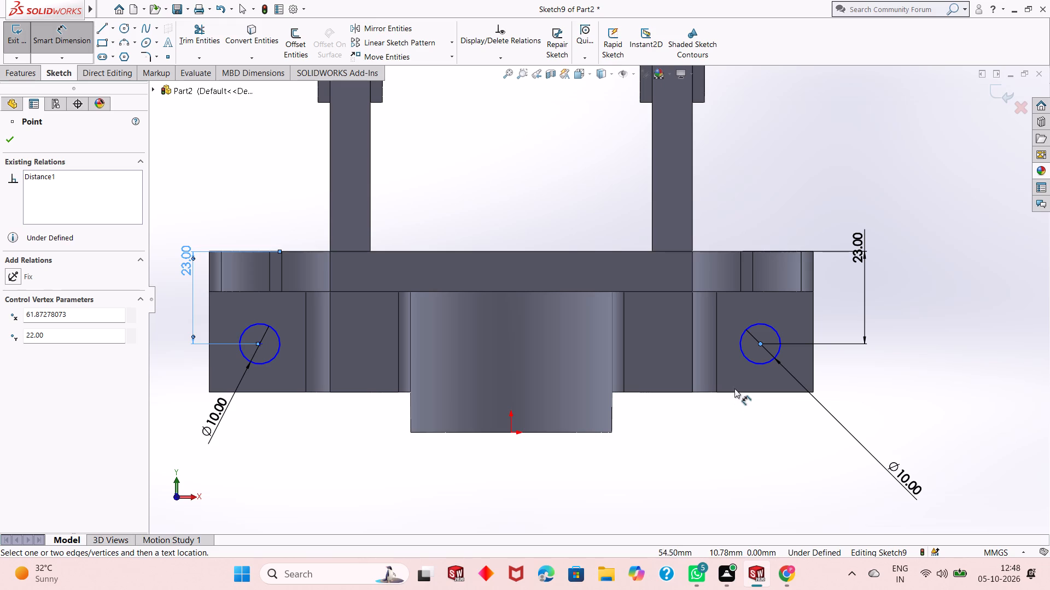
left_click(764, 392)
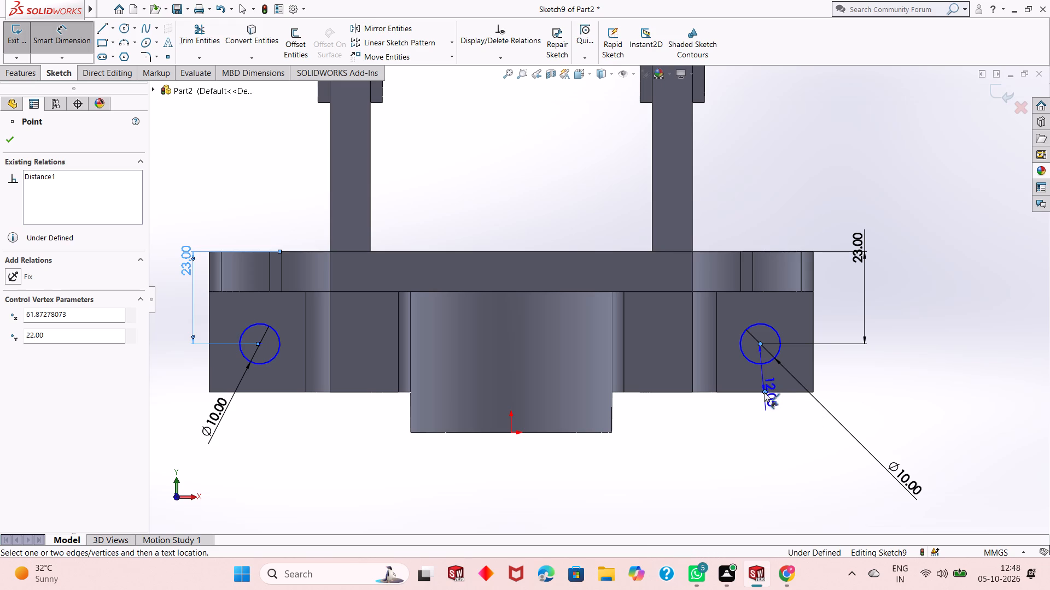
left_click(764, 416)
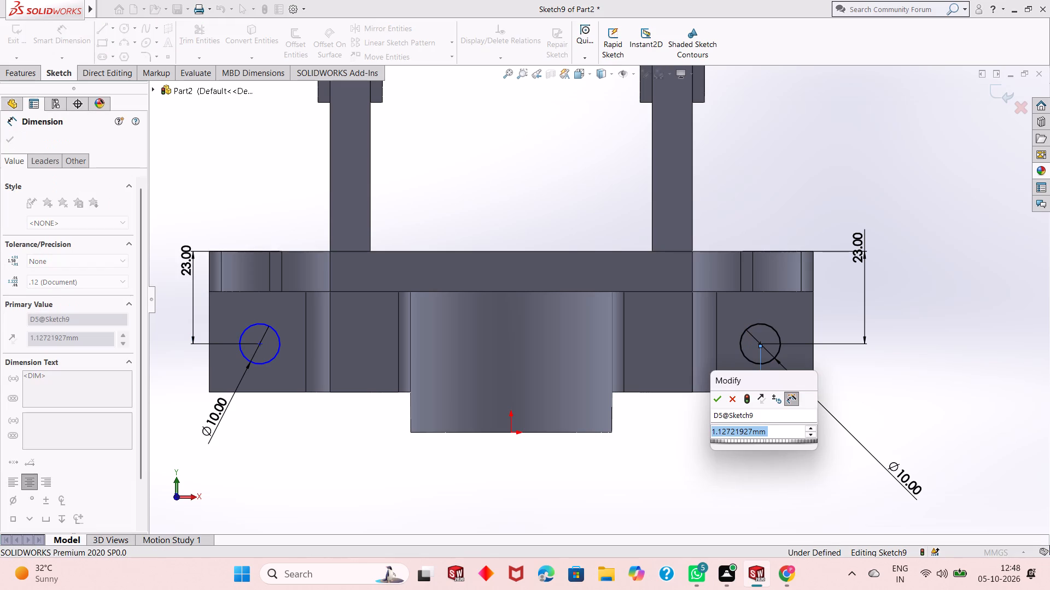
key("0")
key("Return")
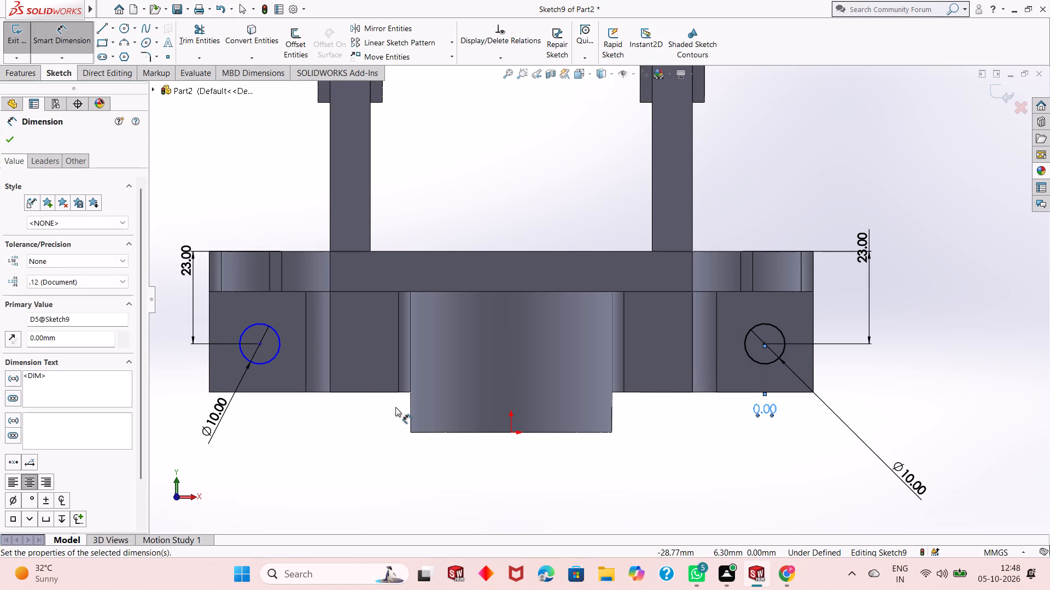
left_click(260, 345)
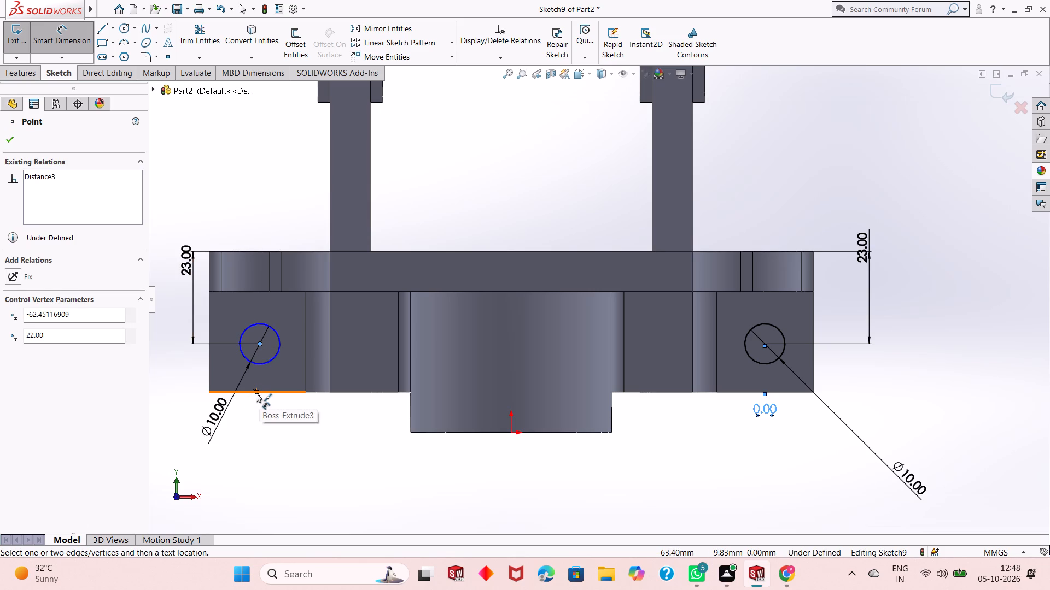
left_click(256, 393)
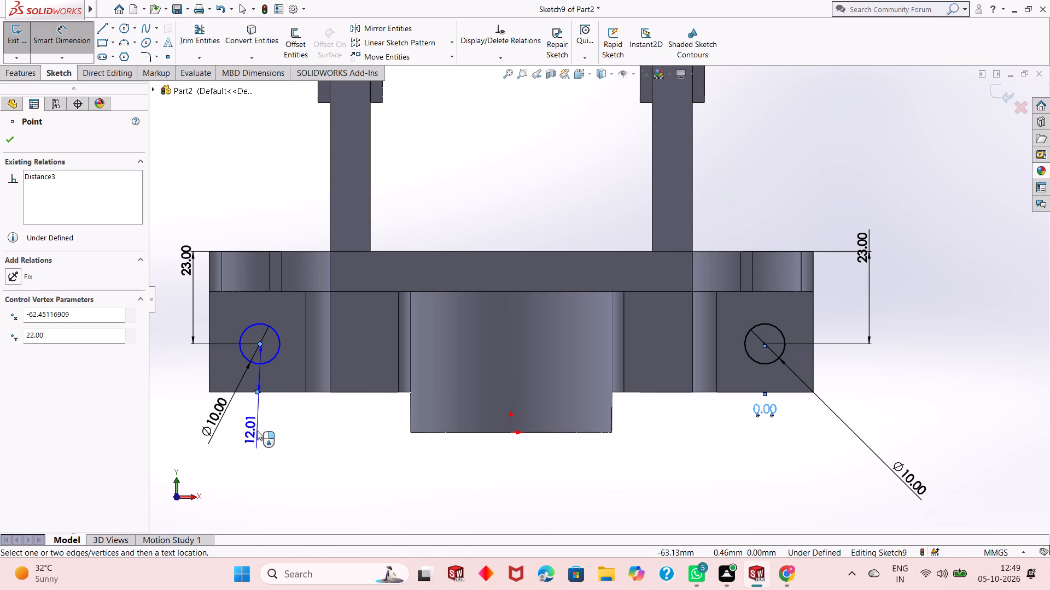
left_click(259, 420)
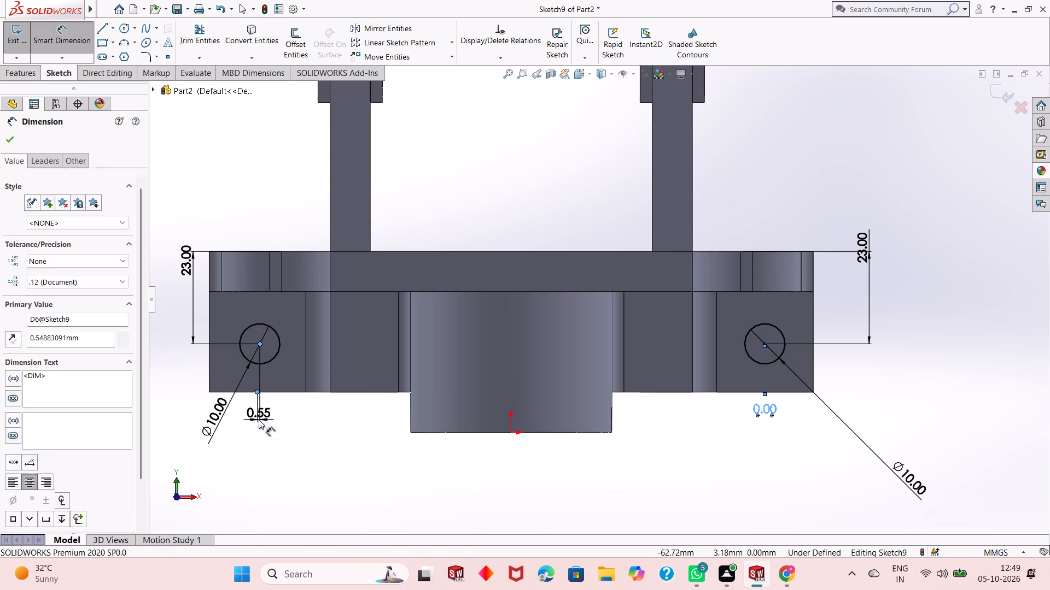
key("0")
key("Return")
right_click(325, 422)
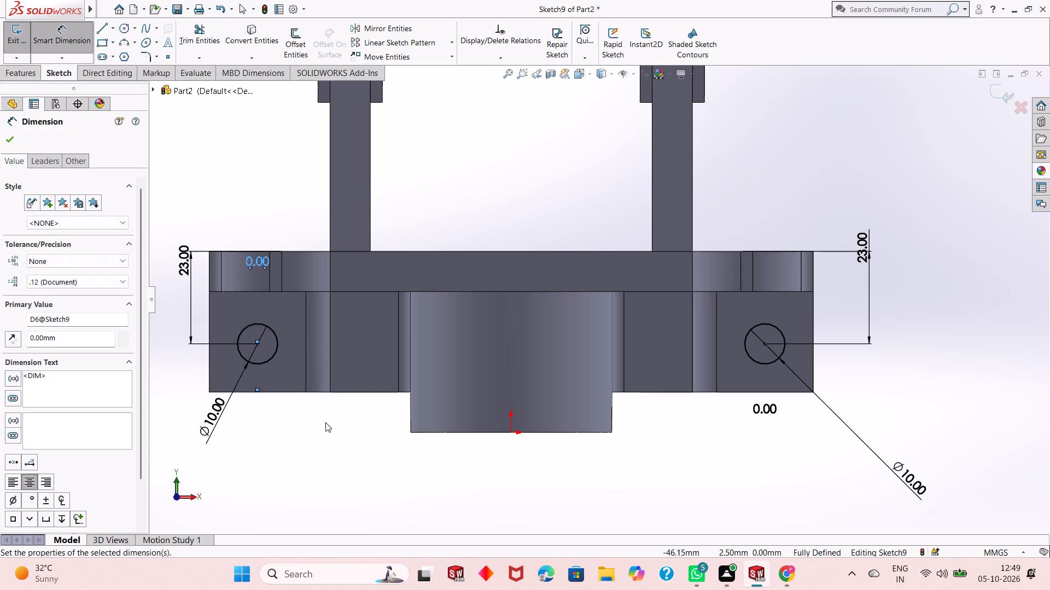
left_click(354, 455)
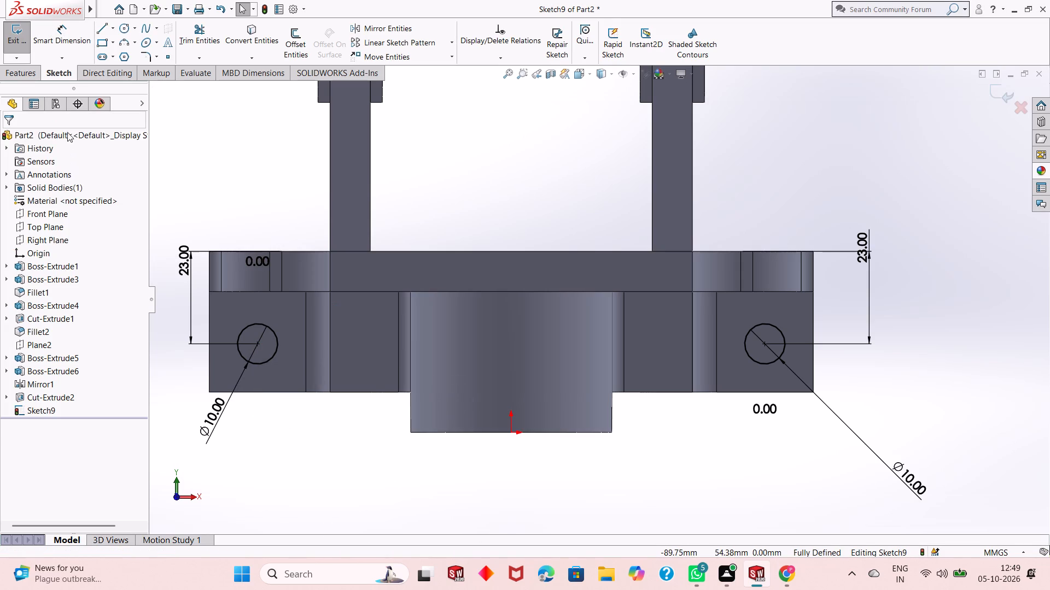
Cut-extrude the two 10 mm circles through the end blocks with a blind depth of 10 mm.
left_click(33, 72)
left_click(185, 40)
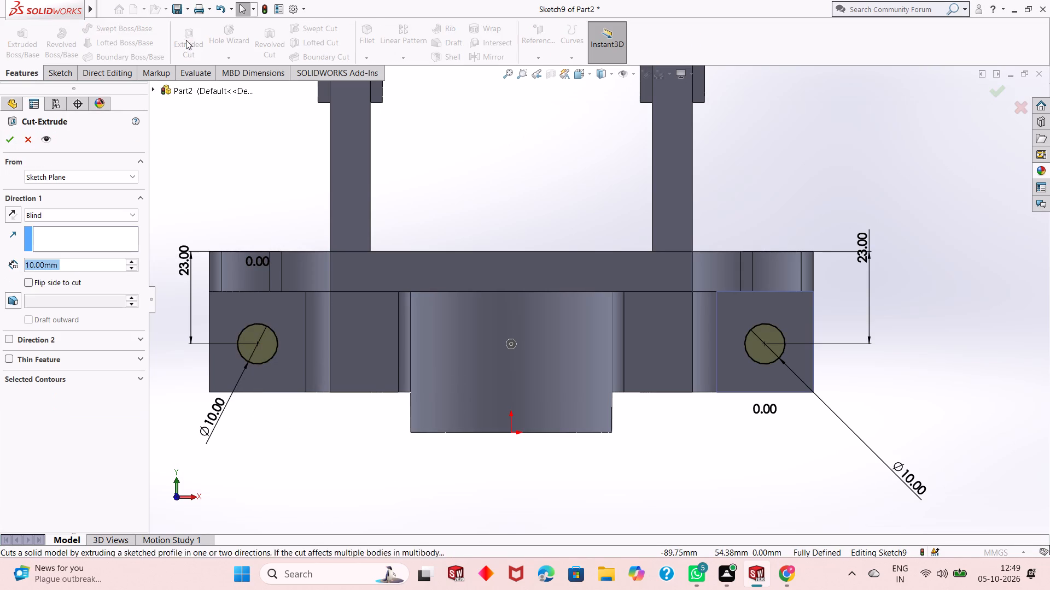
middle_click_drag(374, 440, 398, 384)
scroll(398, 385, "up", 3)
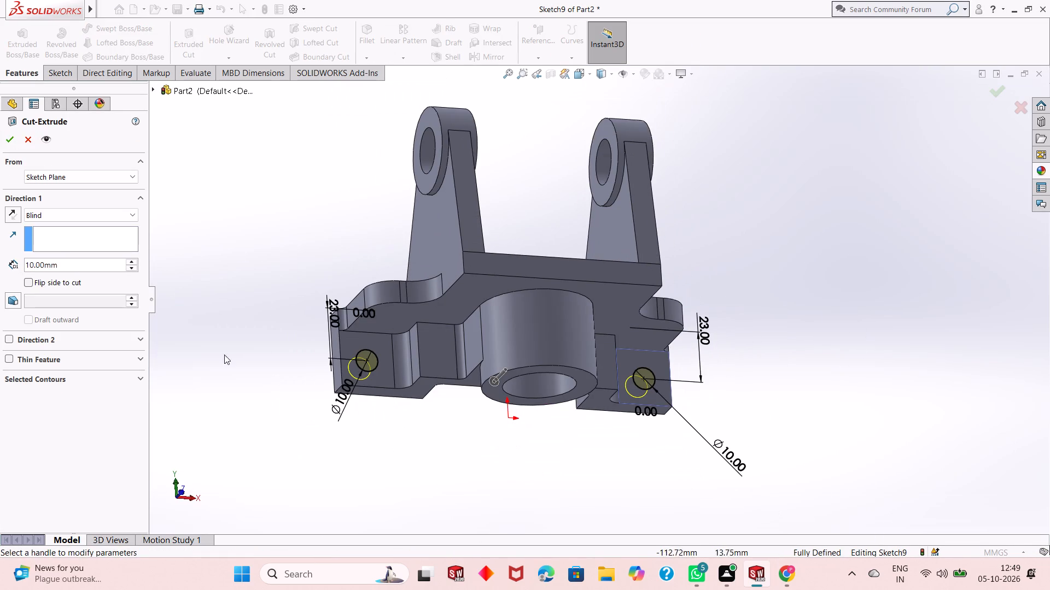
left_click(9, 142)
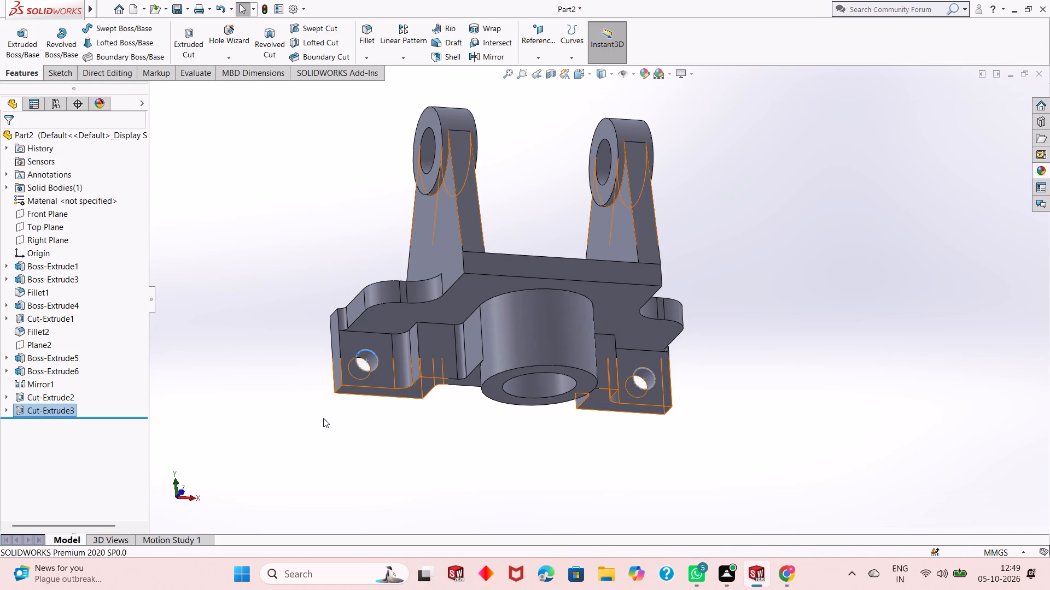
key("Escape")
key("Escape")
Examine the bracket from several sides, checking the end block holes, central boss, base plate and arms.
scroll(520, 417, "up", 1)
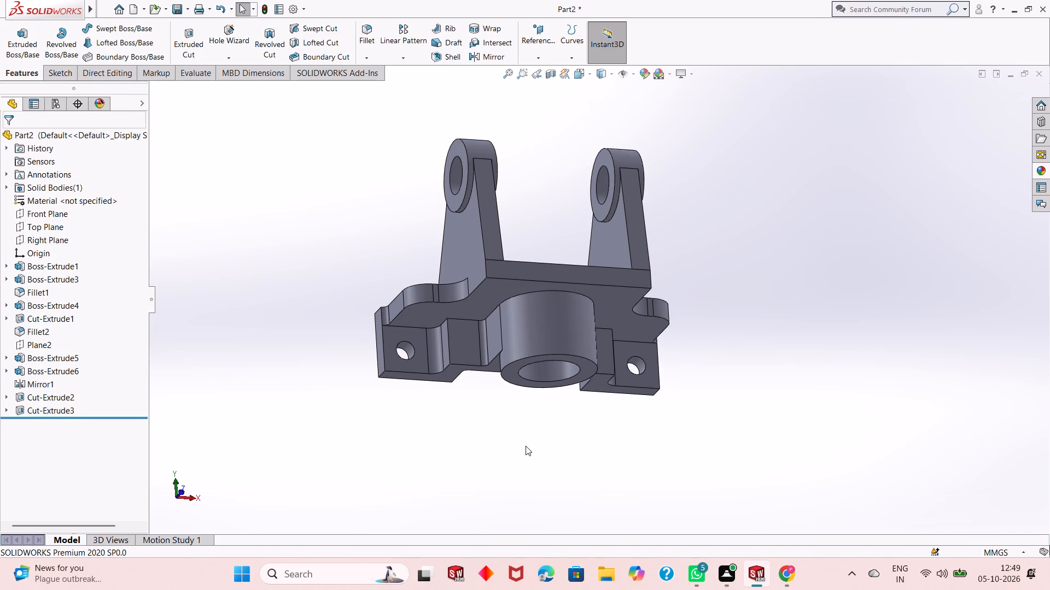
middle_click_drag(532, 451, 521, 256)
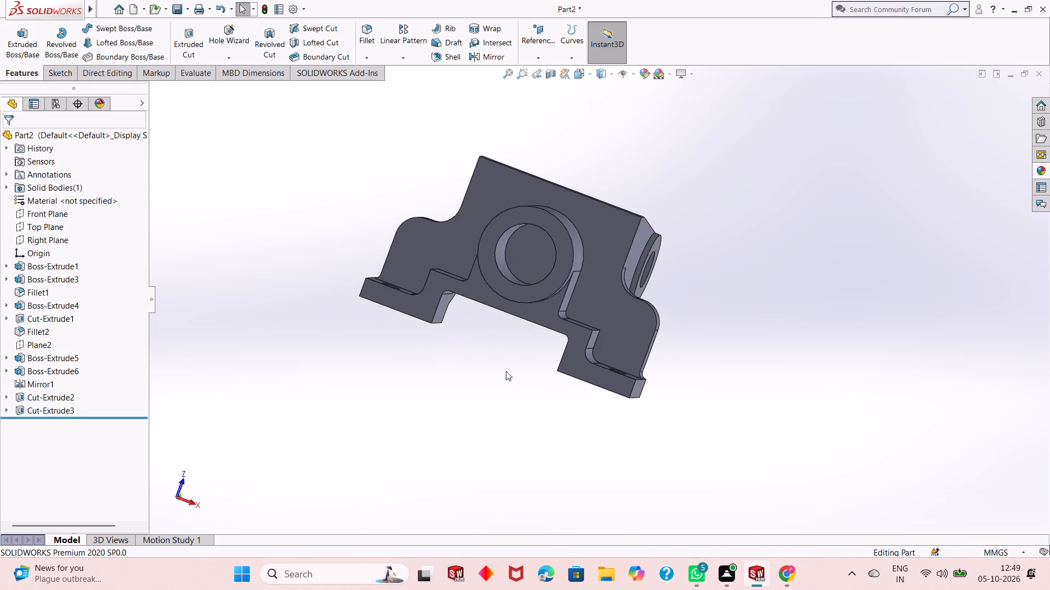
scroll(506, 377, "up", 1)
middle_click_drag(509, 377, 523, 222)
scroll(568, 303, "up", 1)
scroll(625, 244, "down", 1)
middle_click_drag(678, 341, 439, 261)
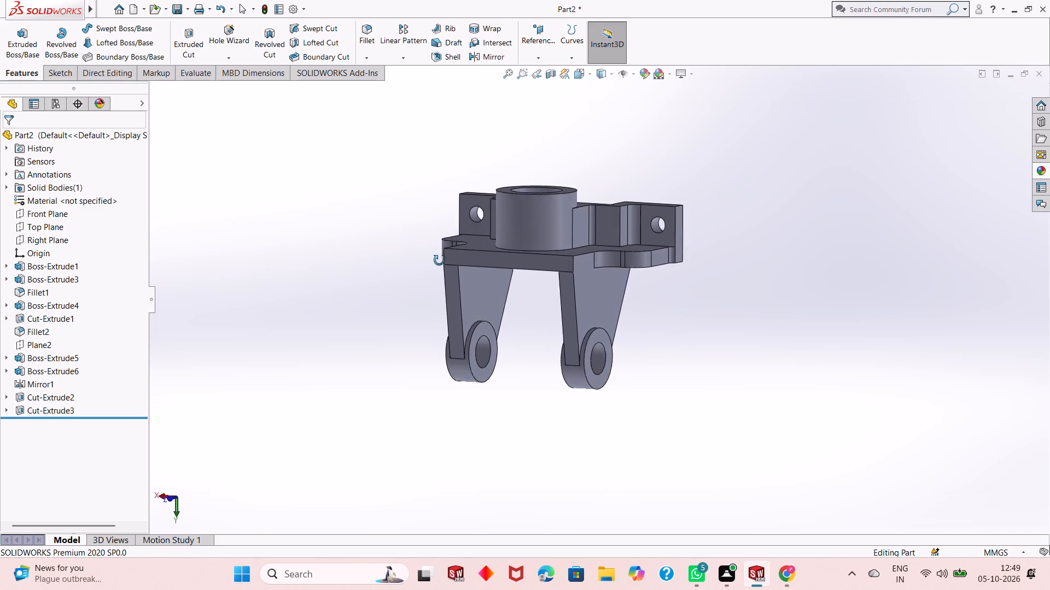
middle_click_drag(439, 261, 402, 342)
scroll(509, 257, "down", 4)
scroll(537, 373, "up", 4)
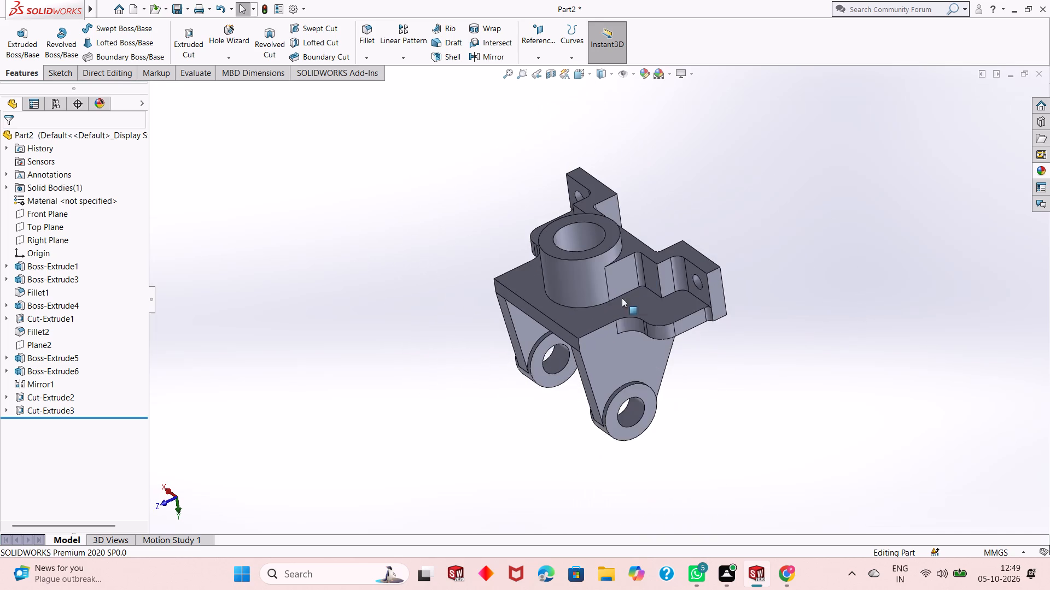
scroll(675, 215, "down", 2)
middle_click_drag(602, 356, 605, 320)
scroll(616, 367, "up", 3)
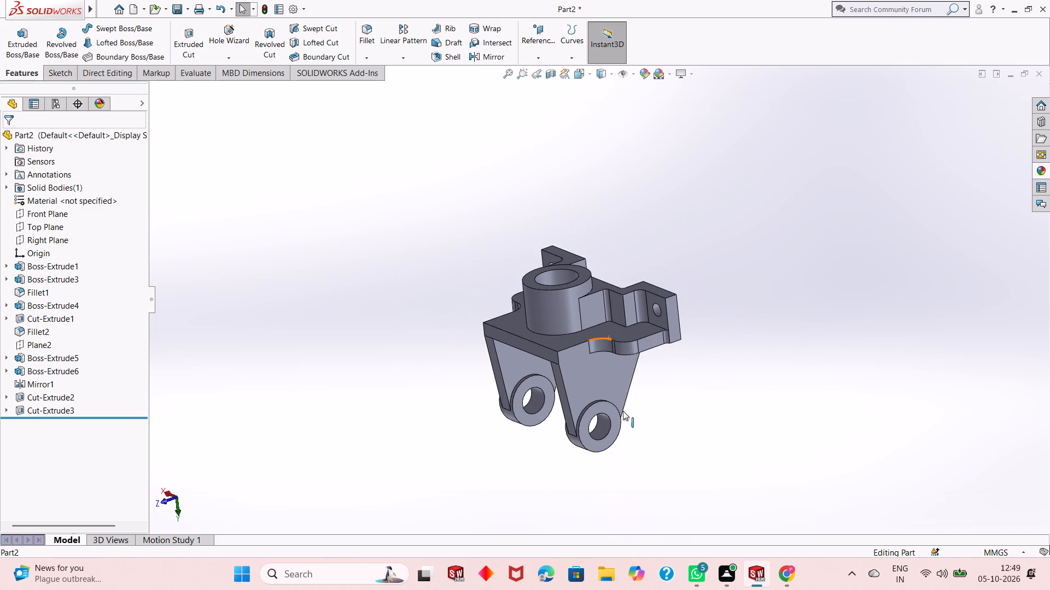
middle_click_drag(623, 411, 591, 394)
scroll(562, 288, "down", 3)
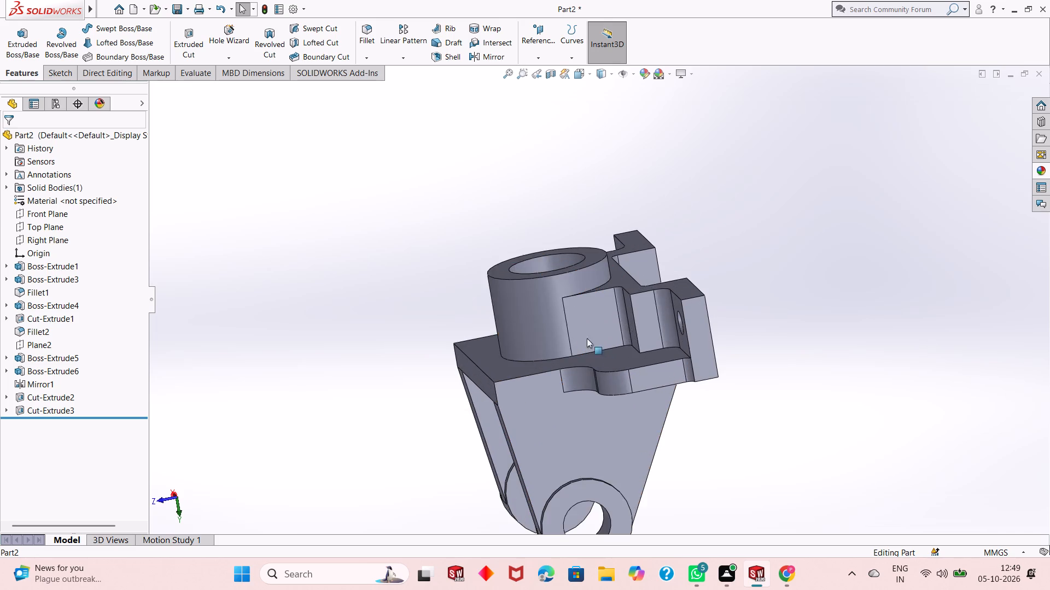
scroll(622, 397, "up", 2)
middle_click_drag(622, 423, 675, 401)
middle_click_drag(574, 399, 620, 388)
scroll(600, 351, "down", 3)
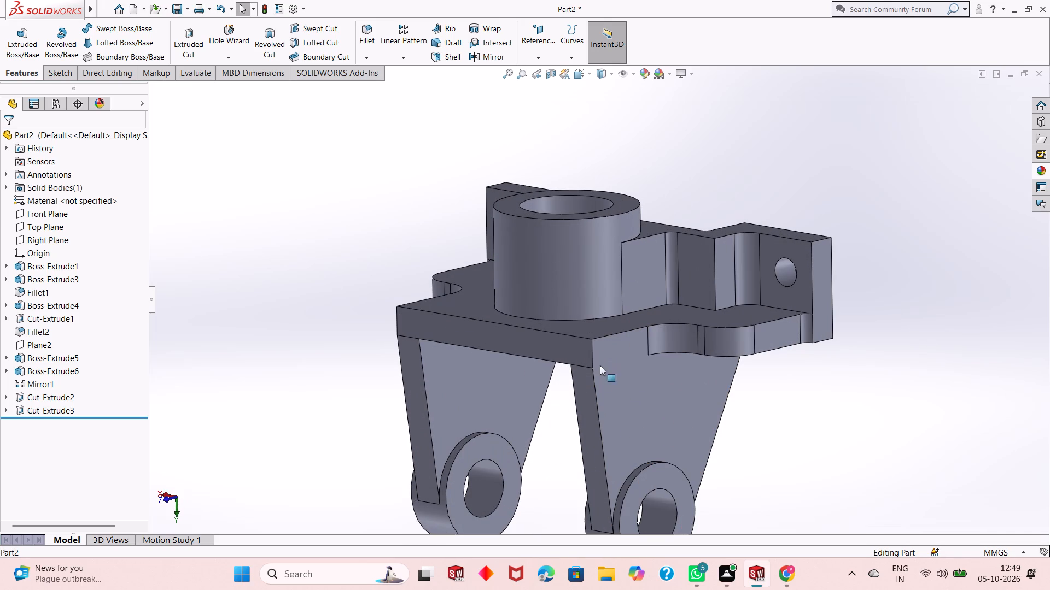
scroll(596, 427, "up", 3)
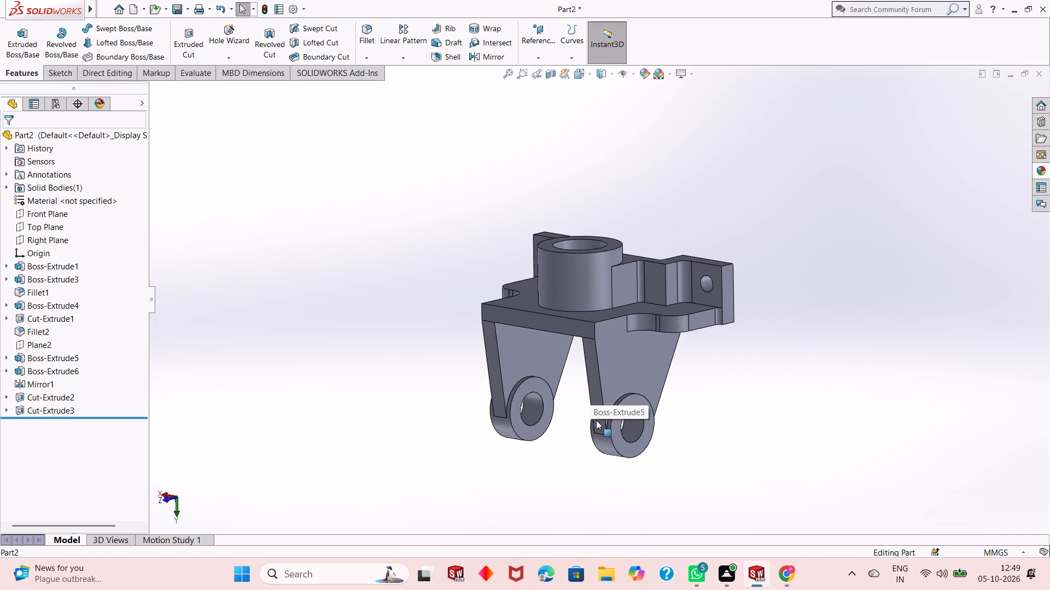
scroll(637, 226, "down", 2)
scroll(610, 433, "up", 2)
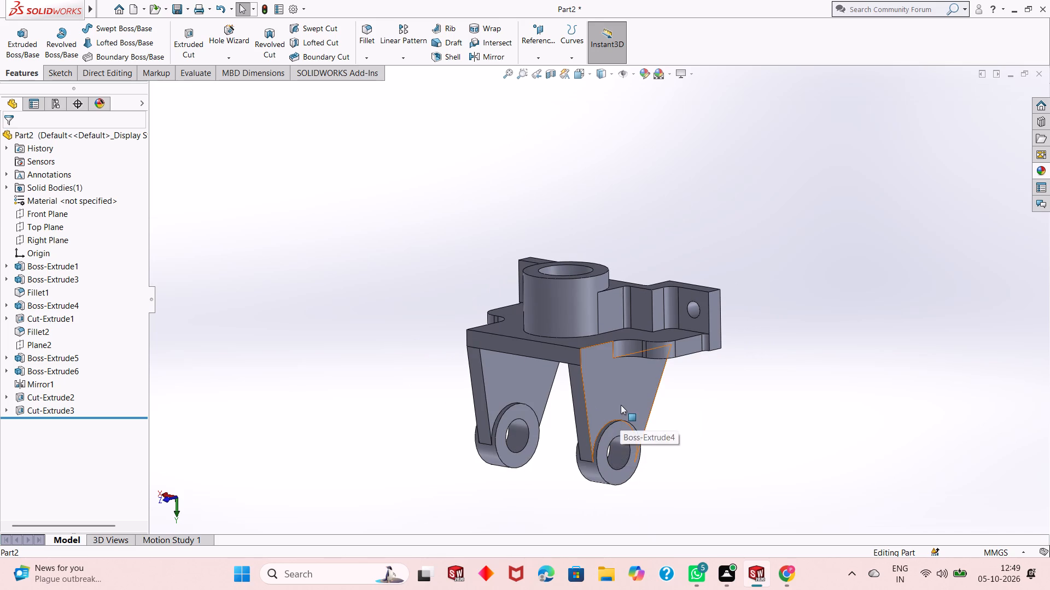
middle_click_drag(621, 405, 620, 410)
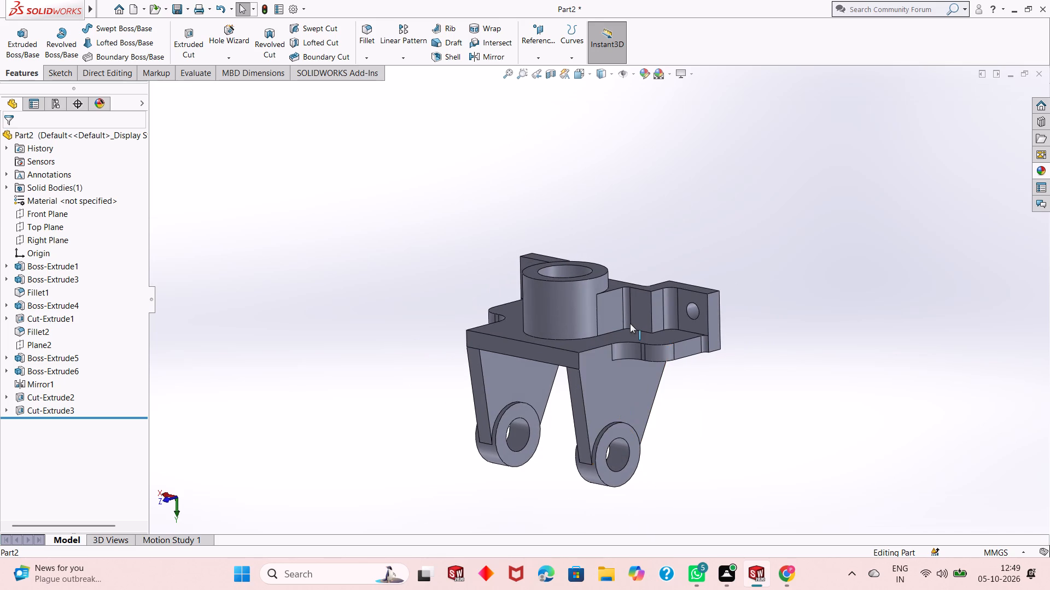
Fillet the vertical step edge beside each of the two end blocks with a 12 mm radius.
scroll(630, 323, "down", 2)
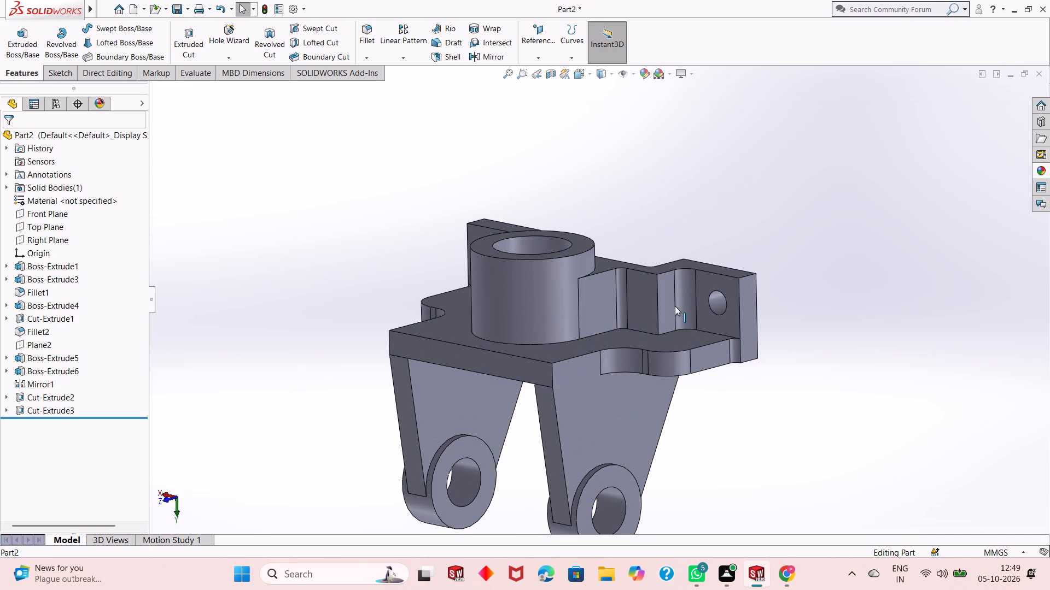
scroll(654, 265, "down", 3)
middle_click_drag(657, 272, 661, 305)
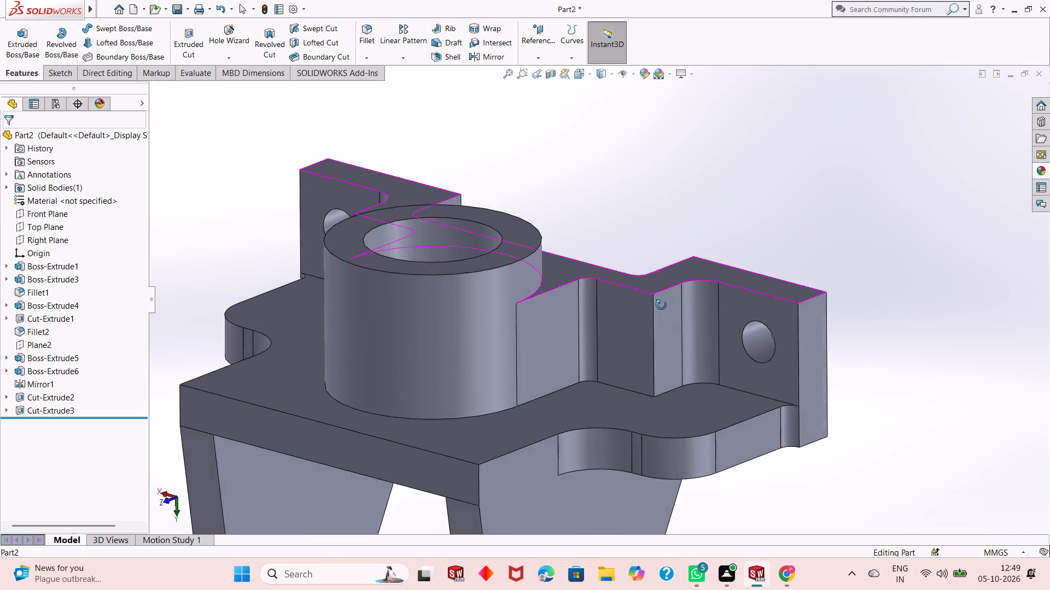
middle_click_drag(661, 305, 661, 361)
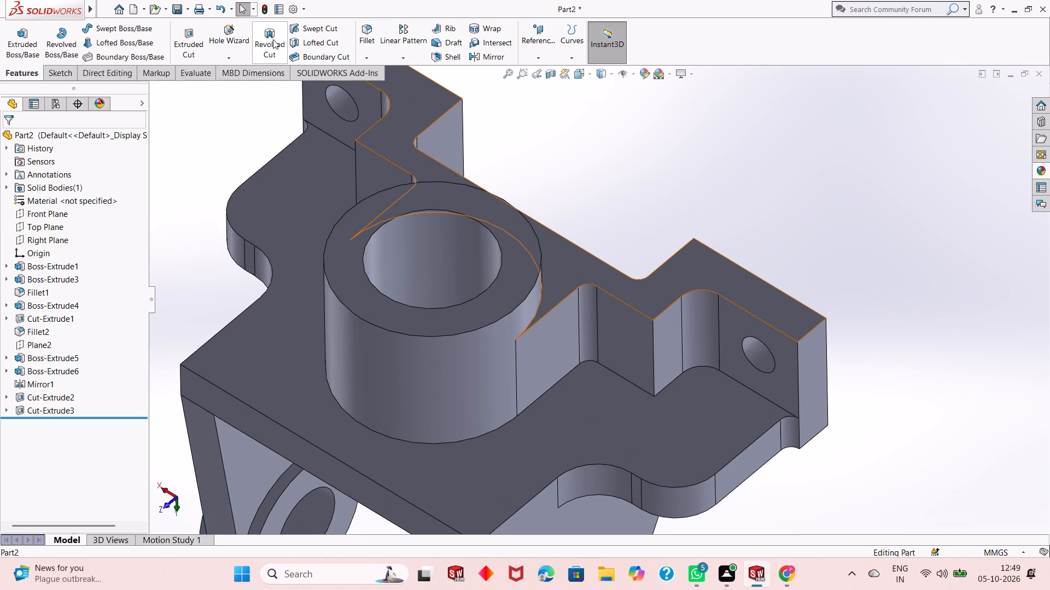
left_click(384, 33)
key("Escape")
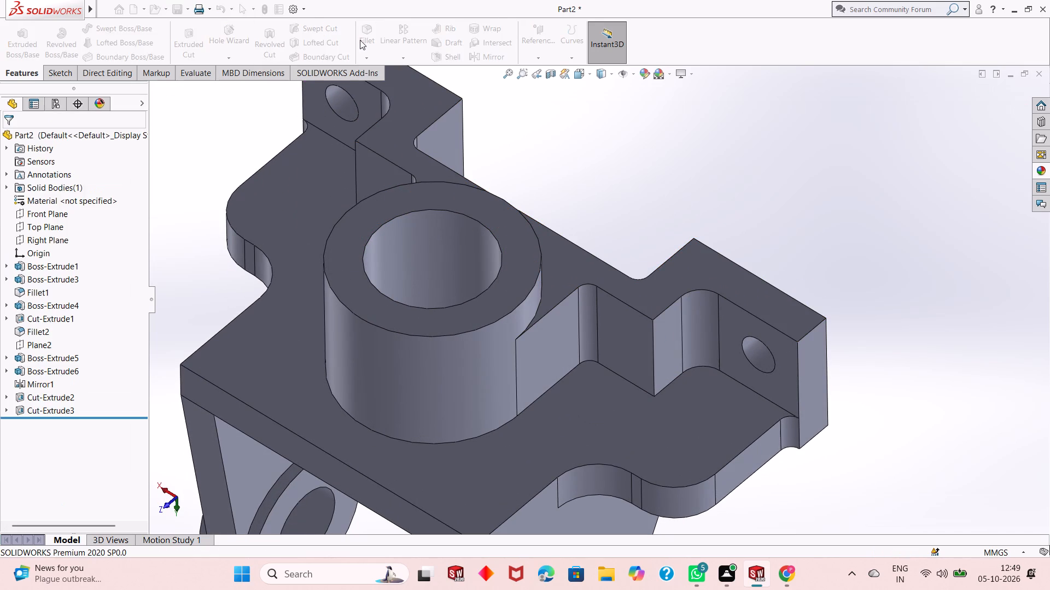
left_click(360, 42)
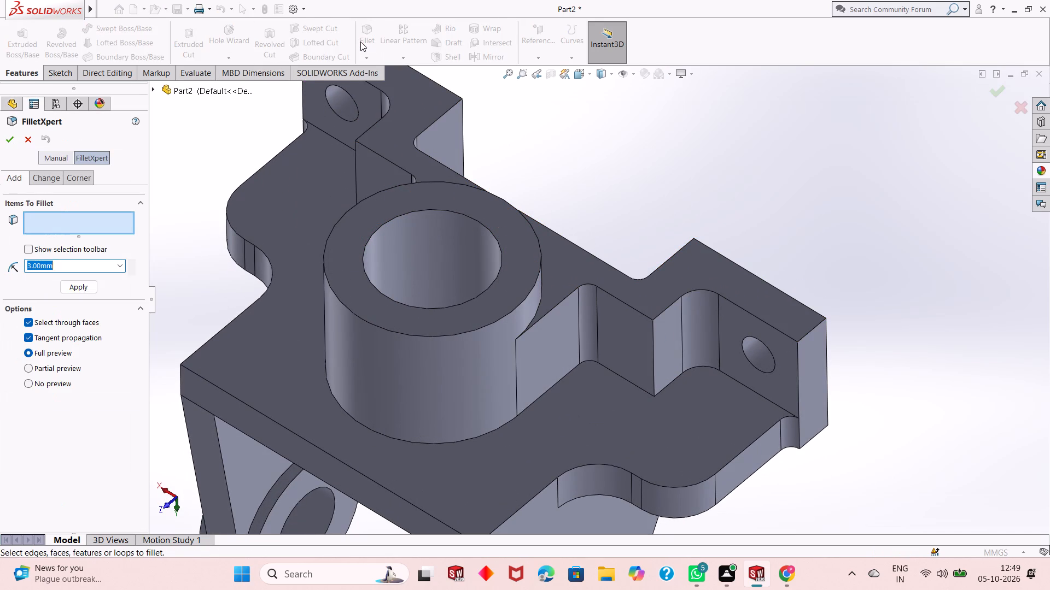
type("12")
key("Return")
left_click(655, 367)
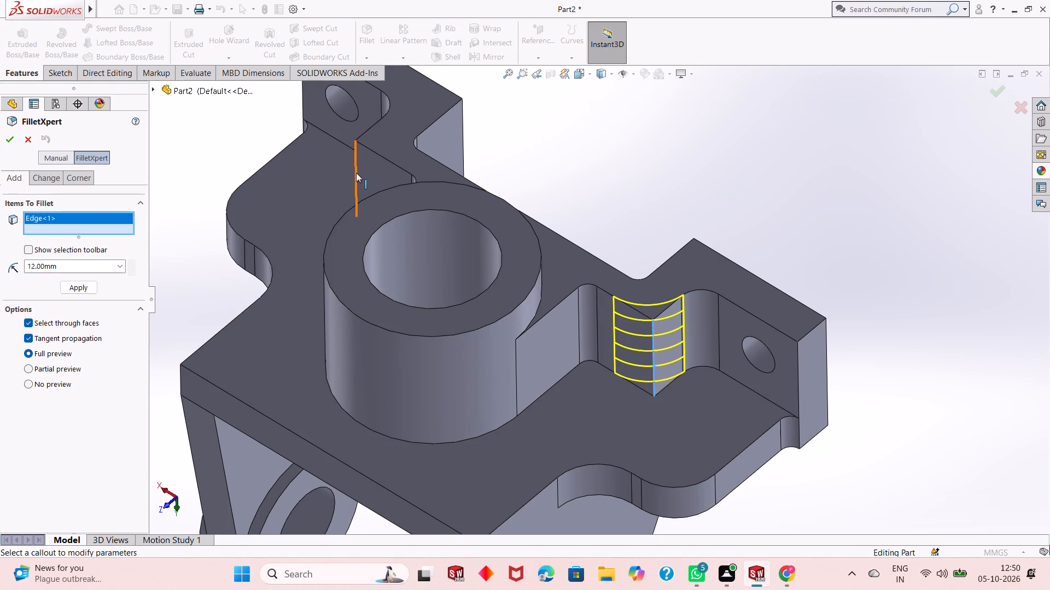
left_click(356, 170)
left_click(10, 134)
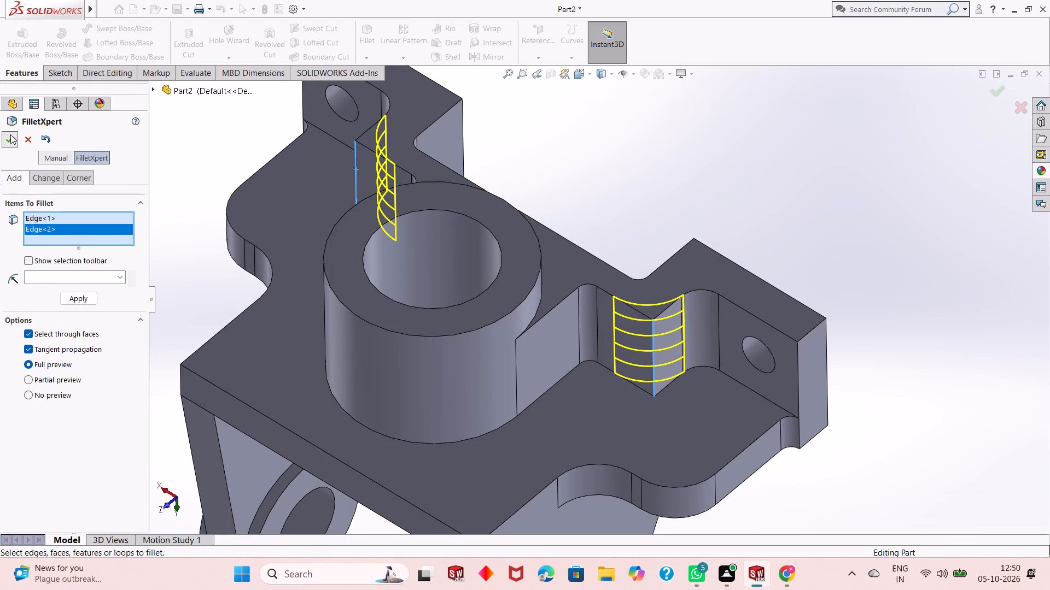
Examine the bracket from several sides, checking the filleted step edges, end blocks, central boss and arms.
scroll(596, 392, "up", 2)
middle_click_drag(580, 420, 573, 400)
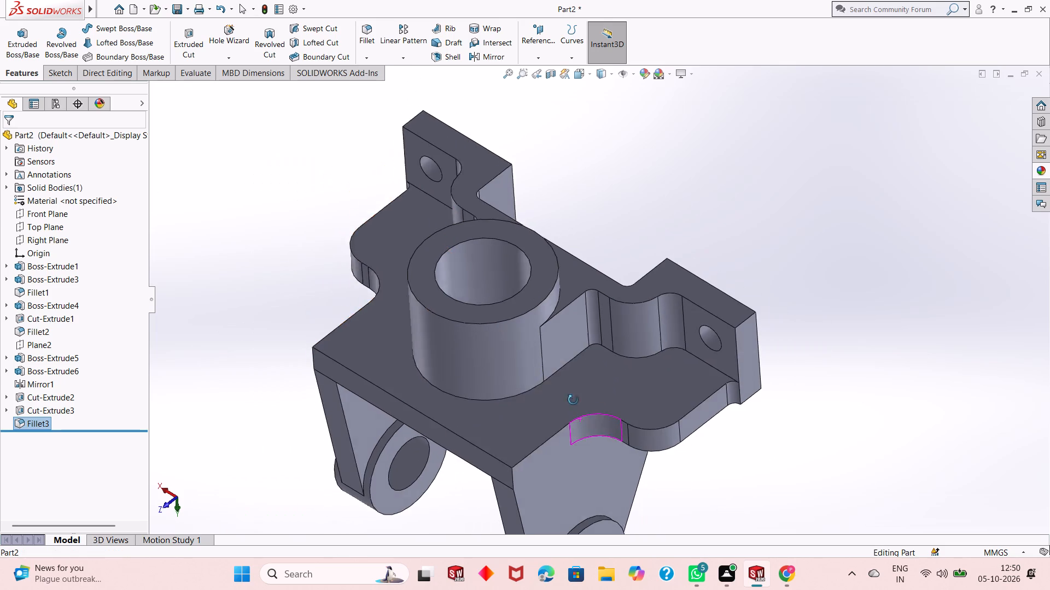
middle_click_drag(573, 400, 573, 371)
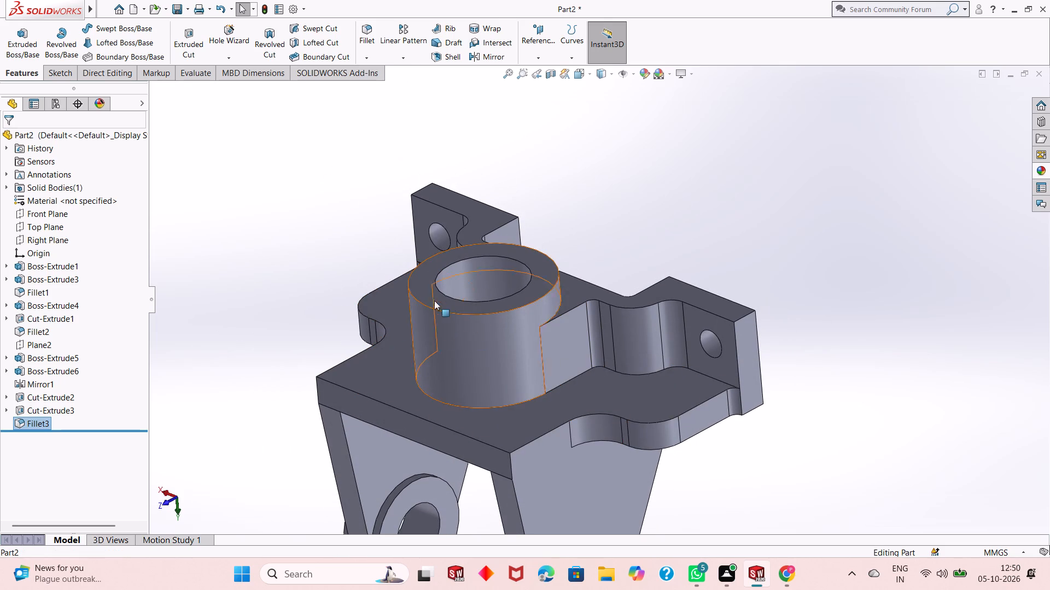
scroll(514, 425, "up", 1)
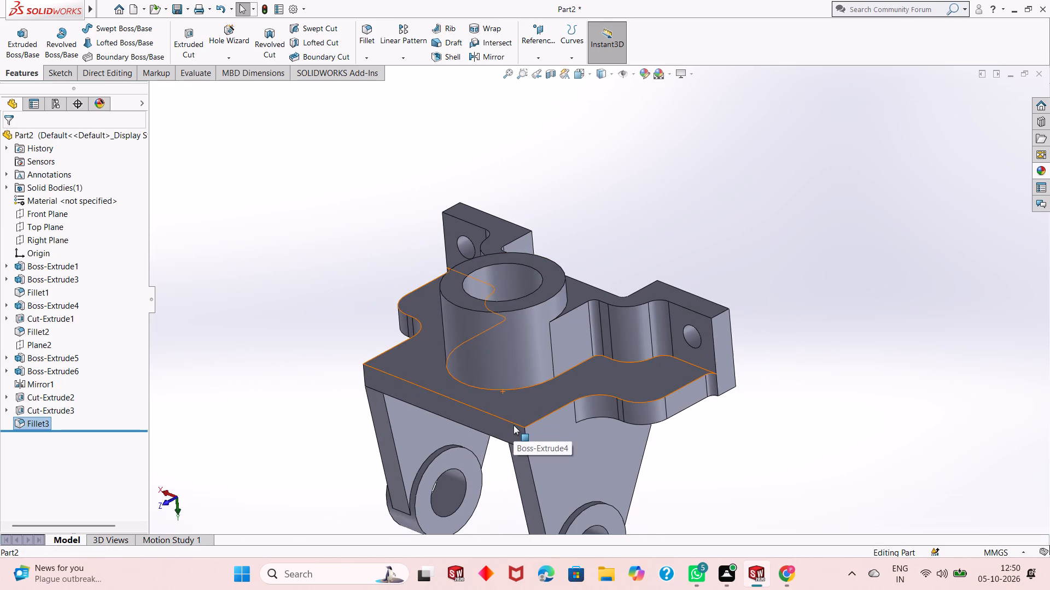
middle_click(513, 420)
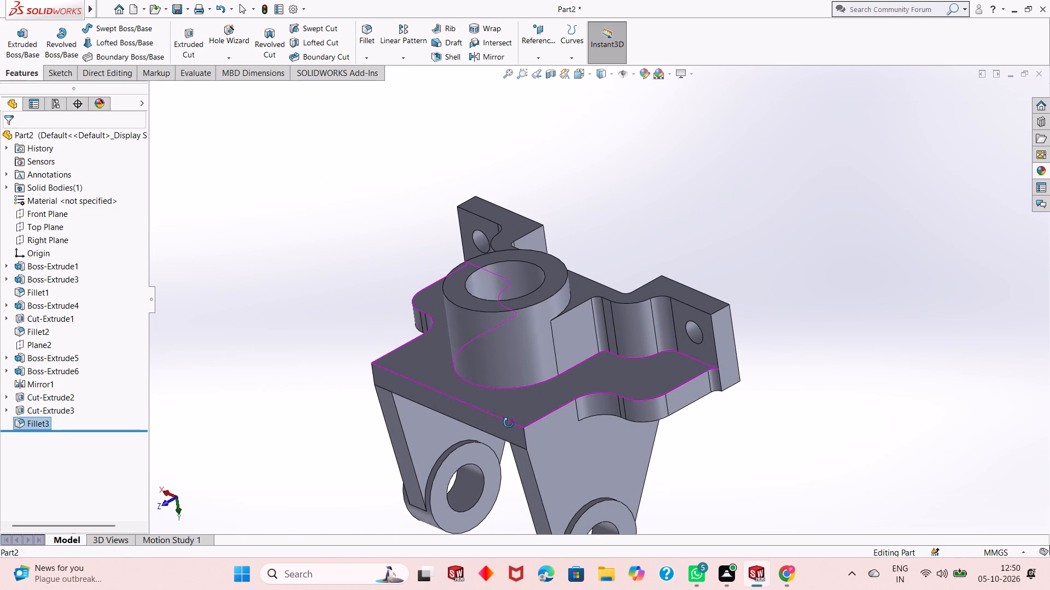
scroll(548, 496, "up", 1)
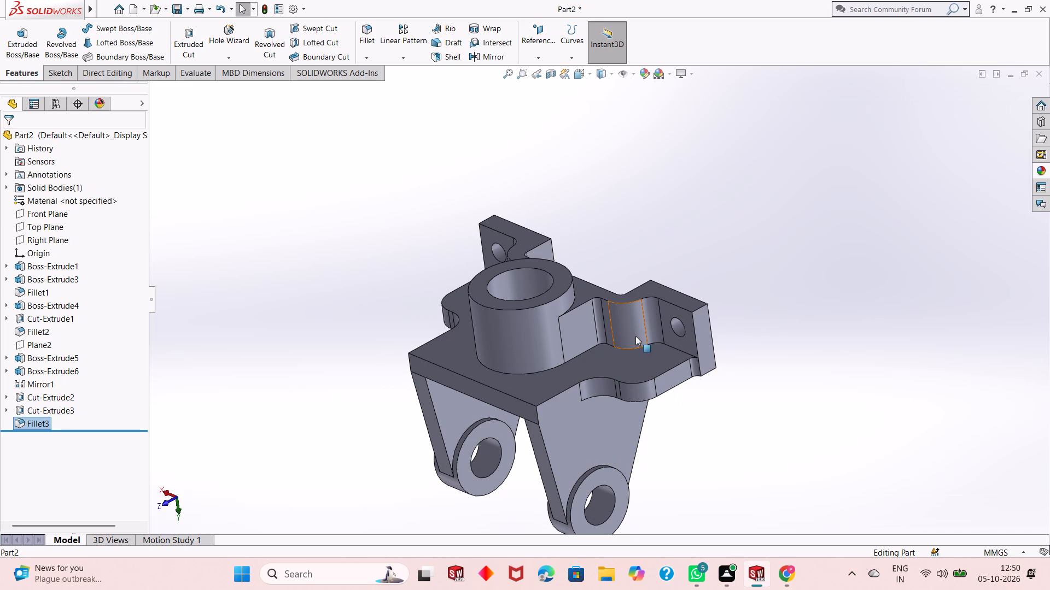
middle_click_drag(640, 328, 642, 349)
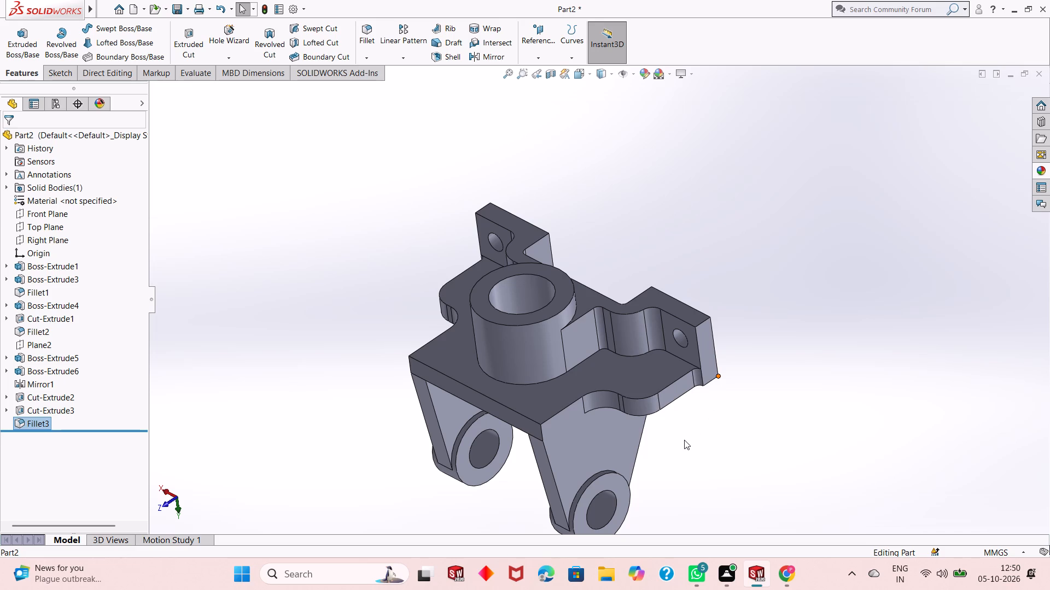
middle_click_drag(684, 440, 688, 410)
scroll(574, 333, "down", 3)
scroll(589, 411, "up", 3)
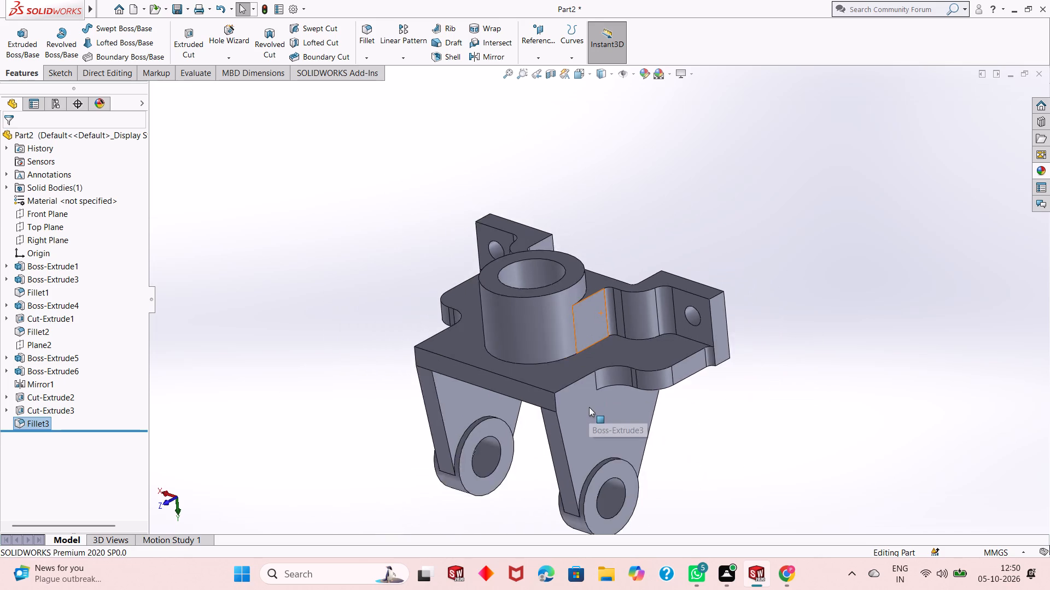
scroll(589, 407, "up", 2)
middle_click_drag(499, 438, 769, 315)
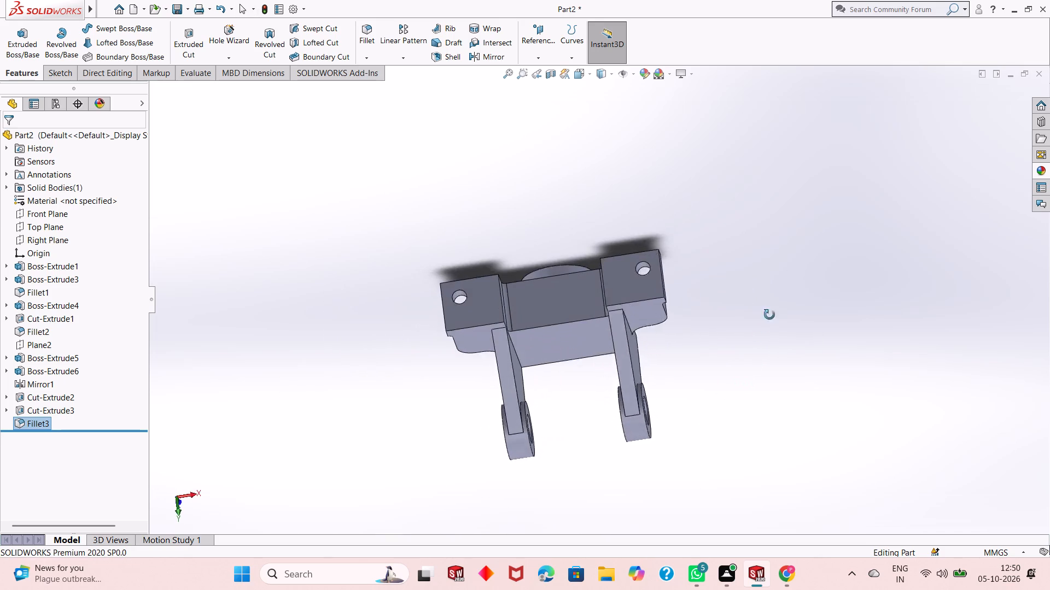
middle_click_drag(769, 315, 550, 301)
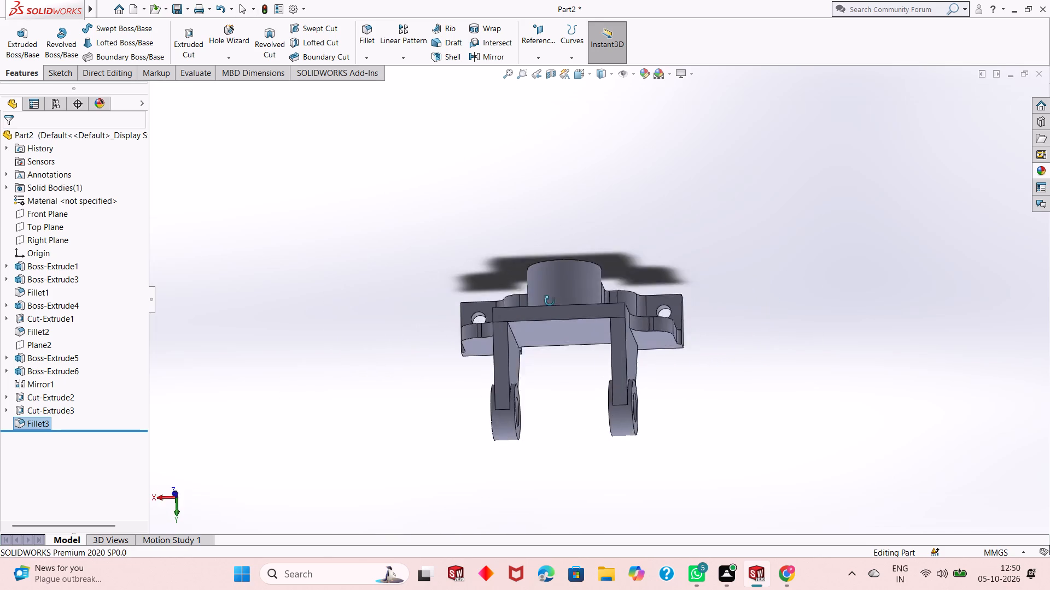
middle_click_drag(550, 301, 475, 435)
scroll(540, 327, "down", 1)
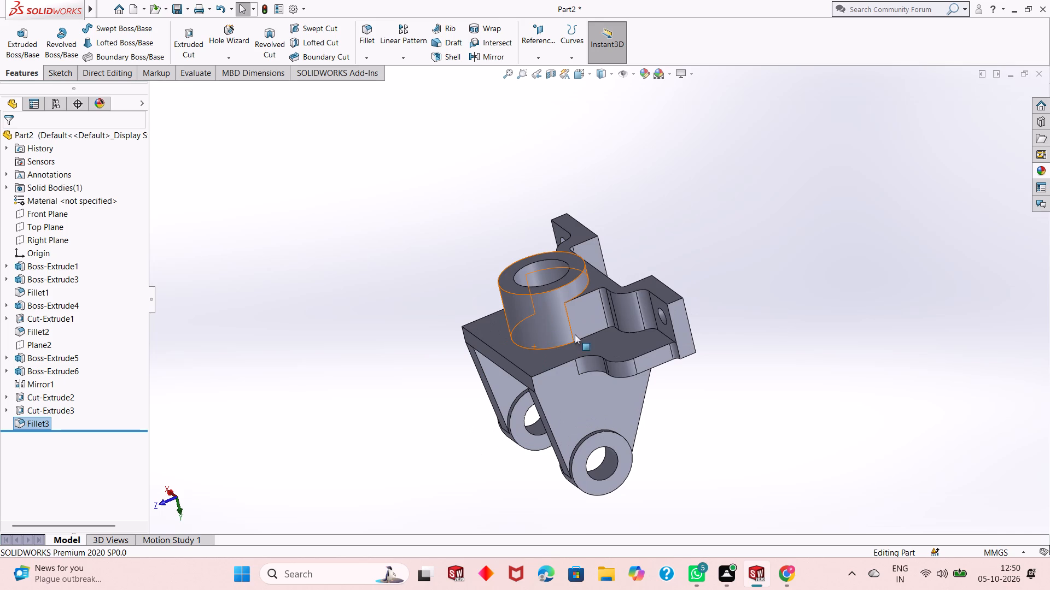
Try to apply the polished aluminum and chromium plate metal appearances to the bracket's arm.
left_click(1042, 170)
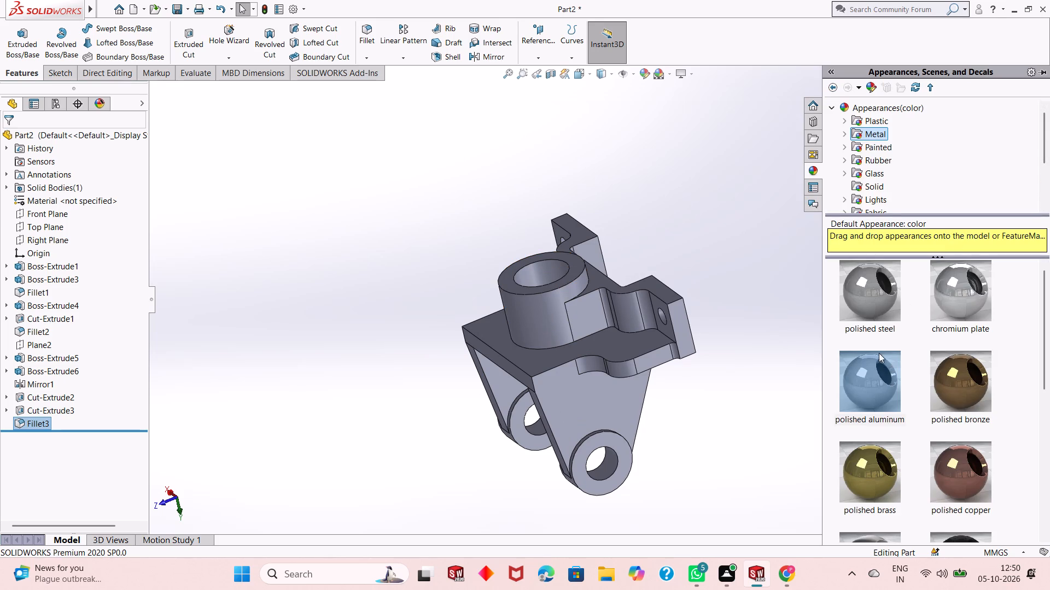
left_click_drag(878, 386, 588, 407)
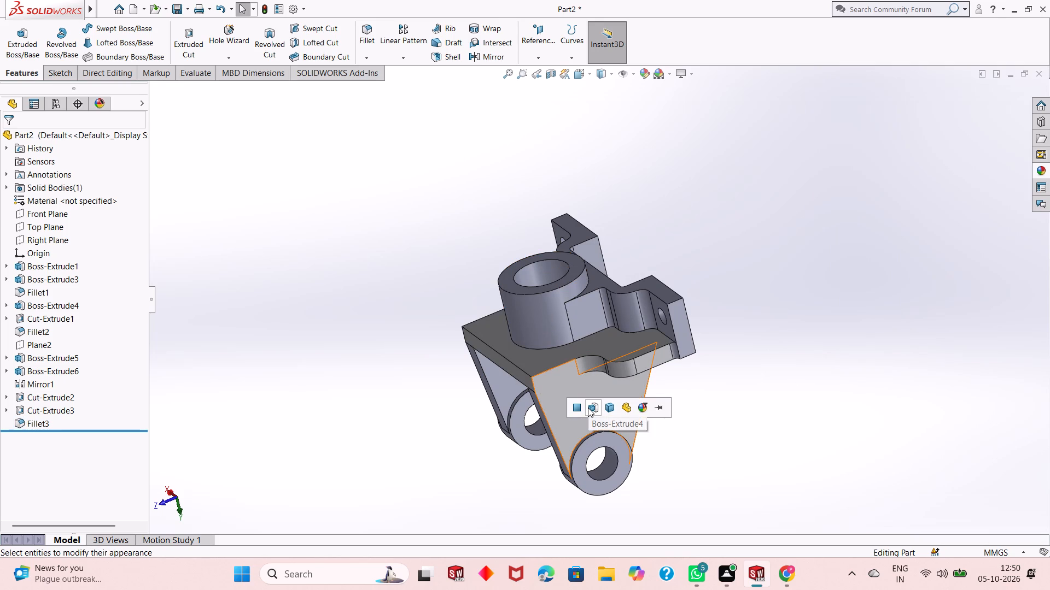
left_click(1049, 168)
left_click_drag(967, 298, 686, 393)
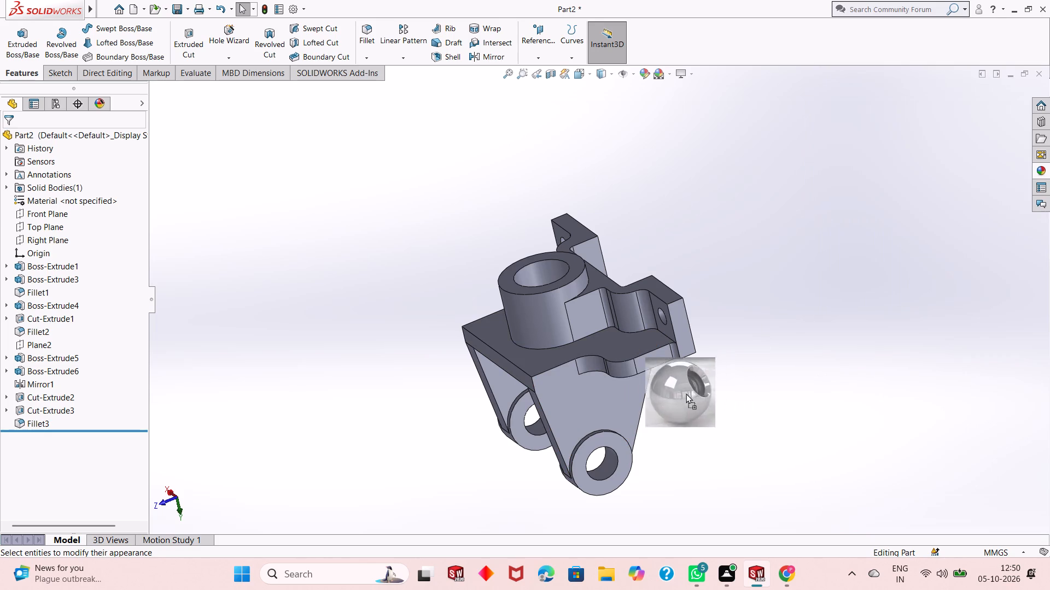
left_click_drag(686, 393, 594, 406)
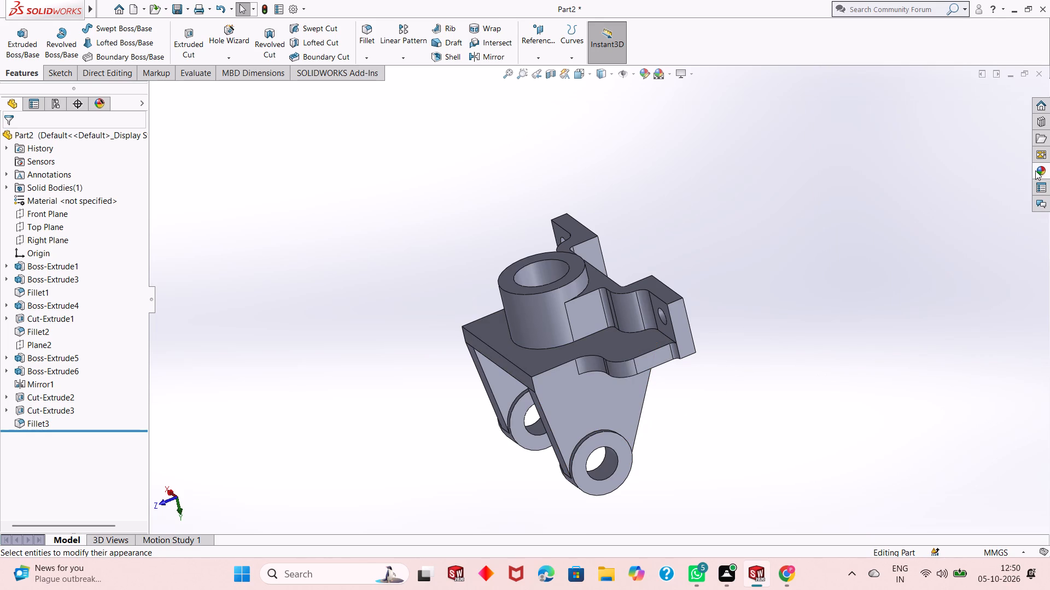
Apply another metal appearance from the appearance library to the bracket.
left_click(1041, 170)
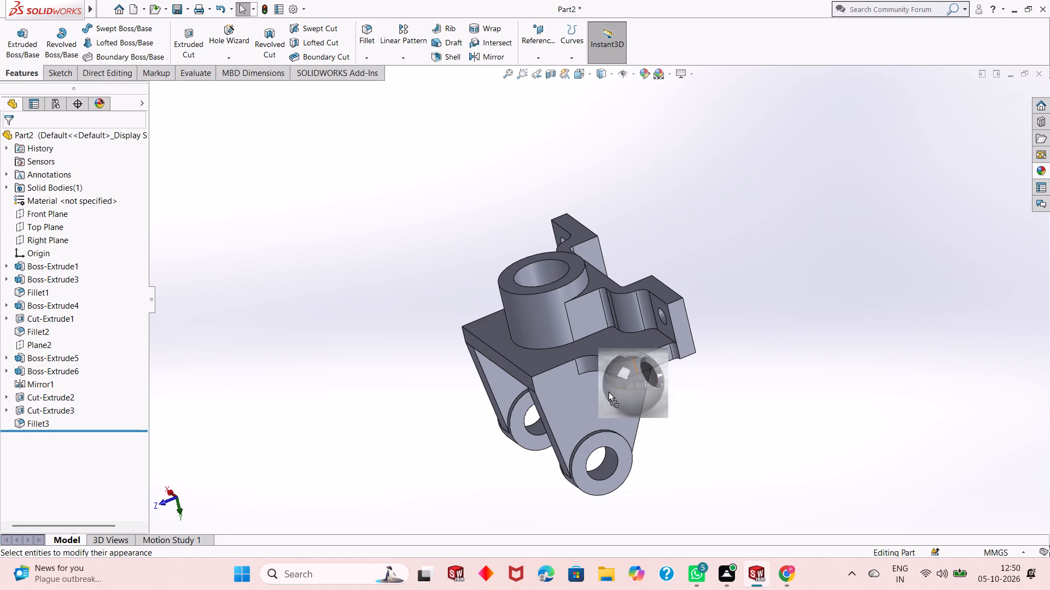
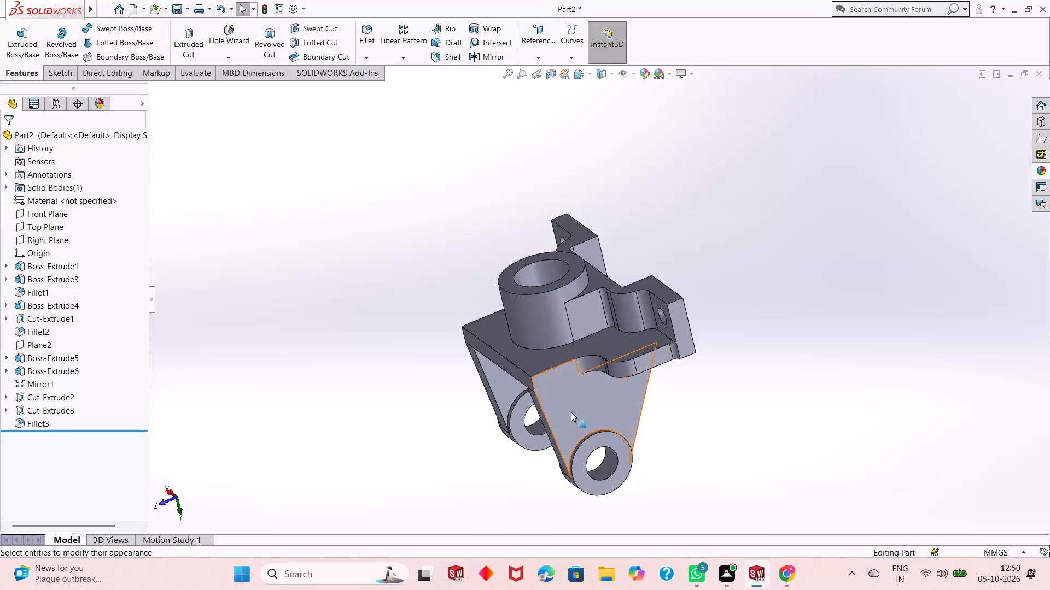
Apply the polished aluminum metal appearance to the whole bracket body.
left_click(1042, 173)
left_click_drag(873, 388, 585, 409)
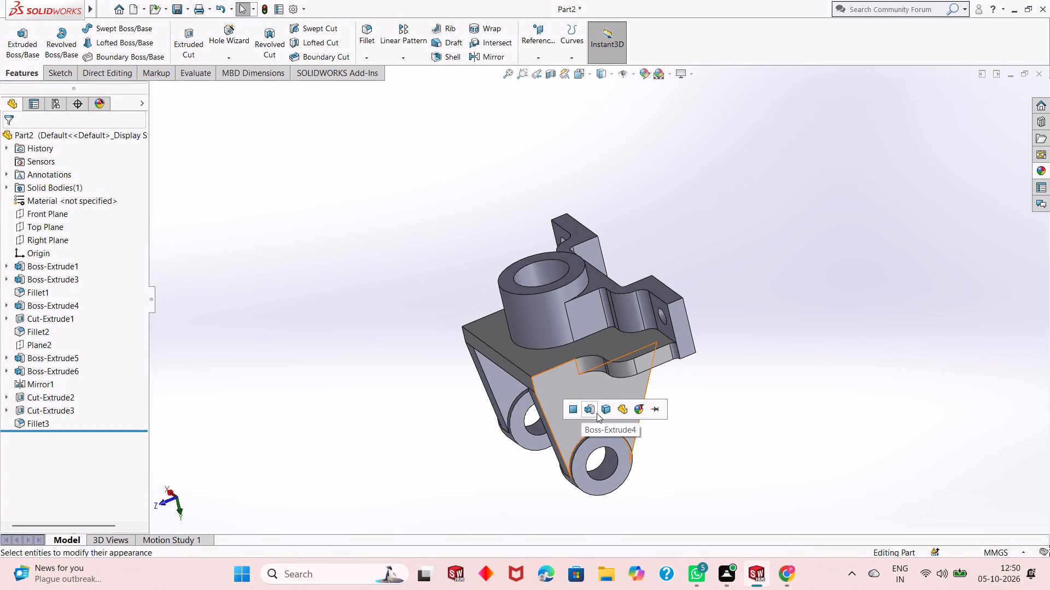
left_click(605, 413)
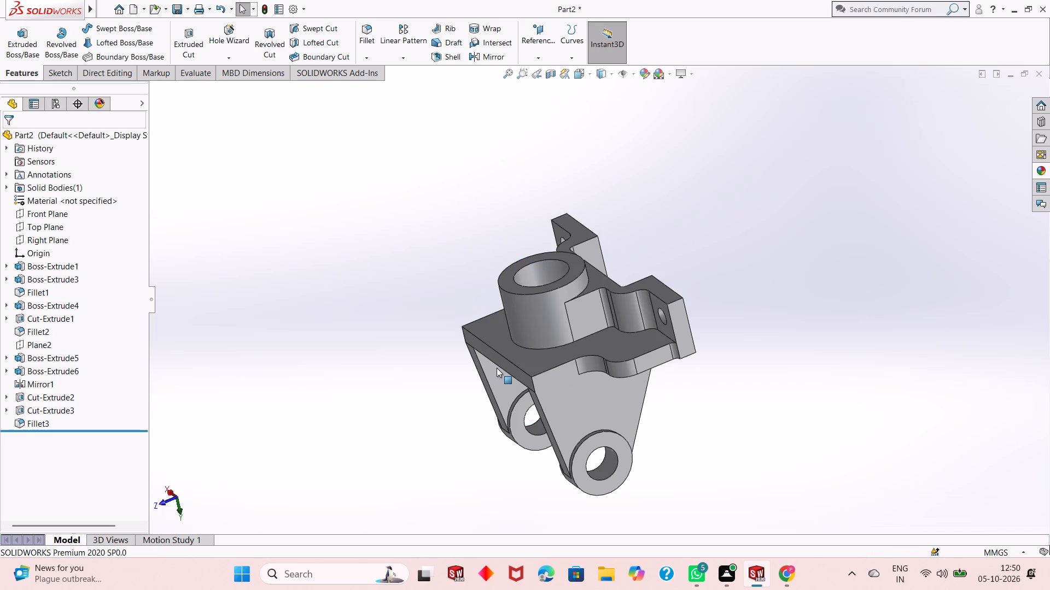
Apply the polished steel appearance to the cut feature forming the pin holes at the lower ends of the arms.
scroll(497, 368, "down", 2)
scroll(655, 379, "up", 2)
left_click(1044, 169)
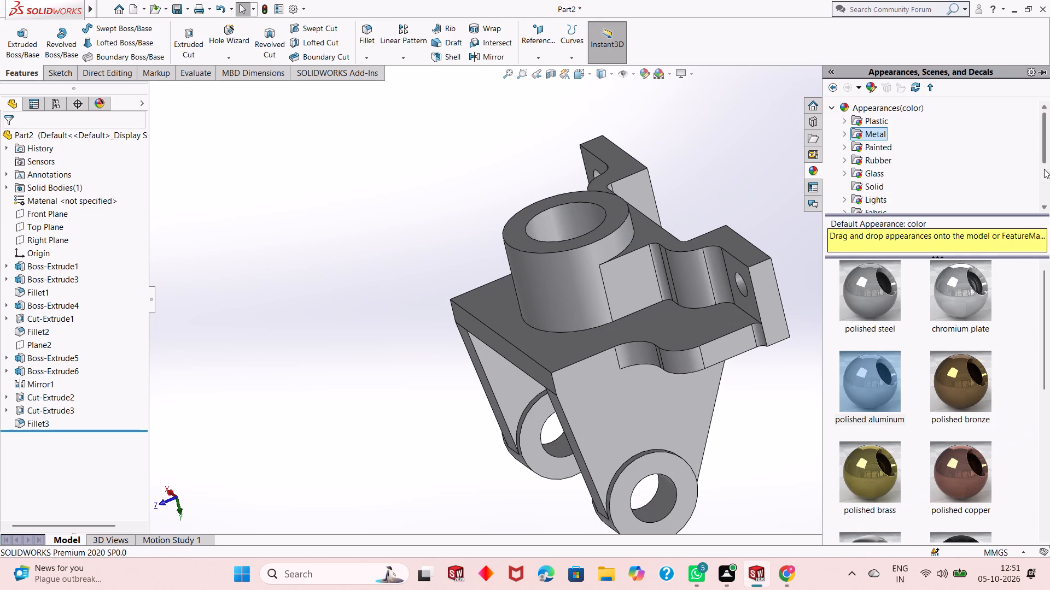
left_click_drag(882, 294, 645, 509)
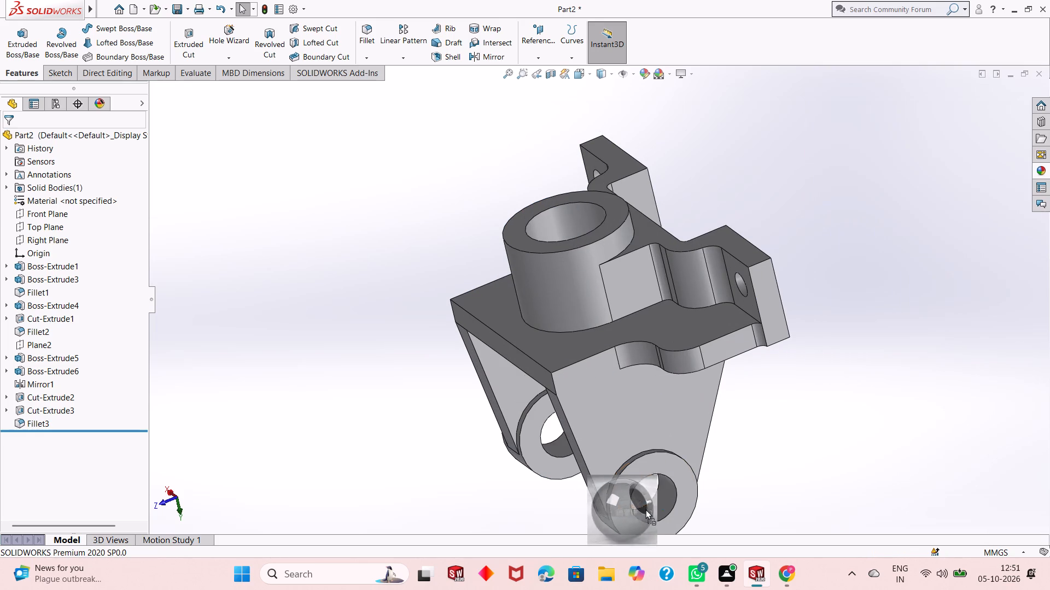
left_click_drag(645, 509, 664, 504)
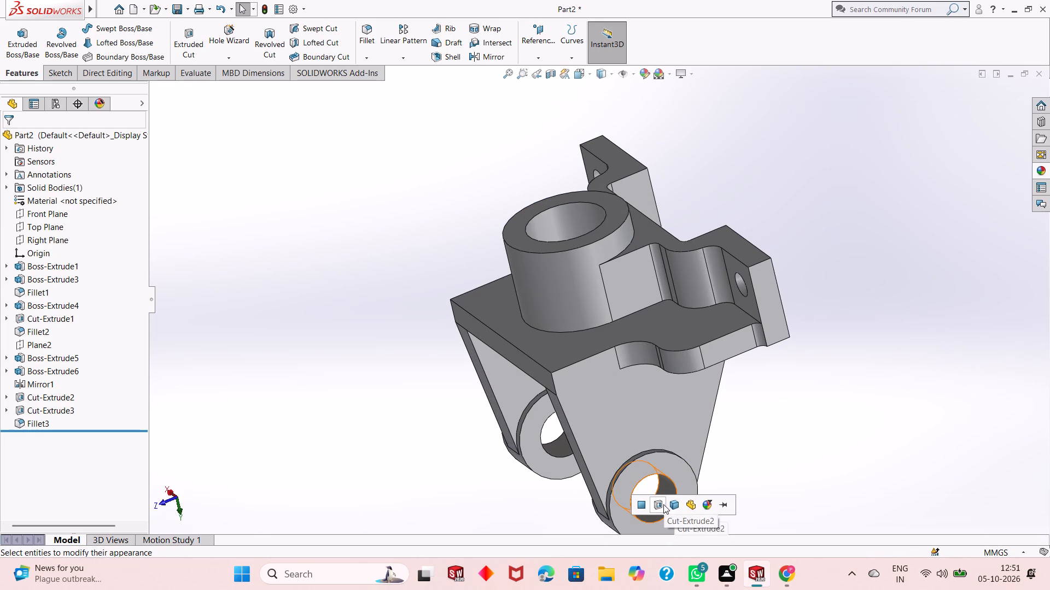
left_click(663, 504)
Apply the polished steel appearance to the bore cut feature through the central cylindrical boss.
scroll(682, 474, "up", 1)
middle_click_drag(708, 465, 717, 453)
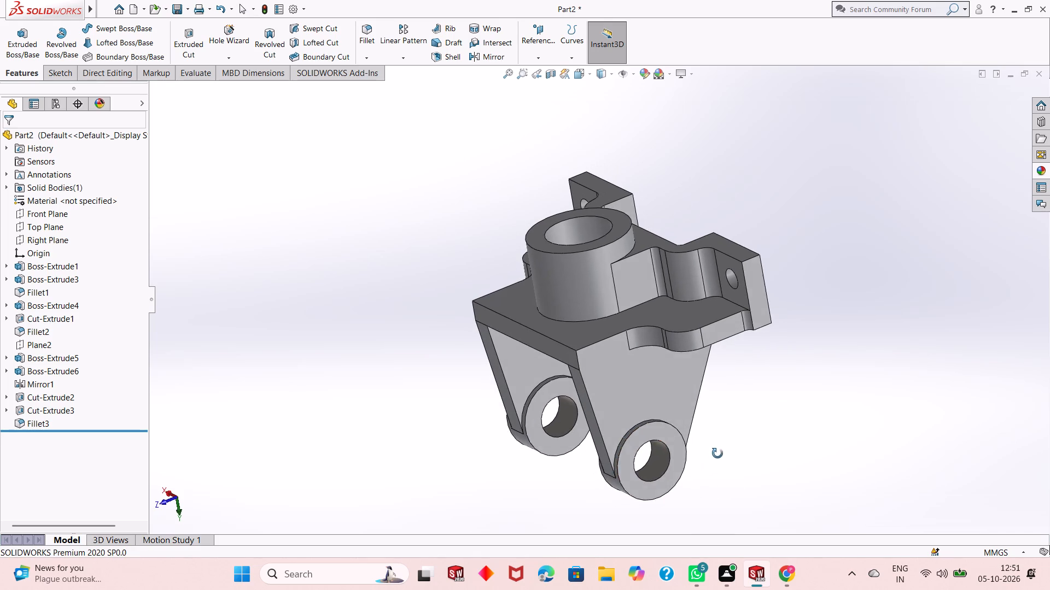
middle_click_drag(717, 453, 718, 452)
scroll(652, 439, "down", 3)
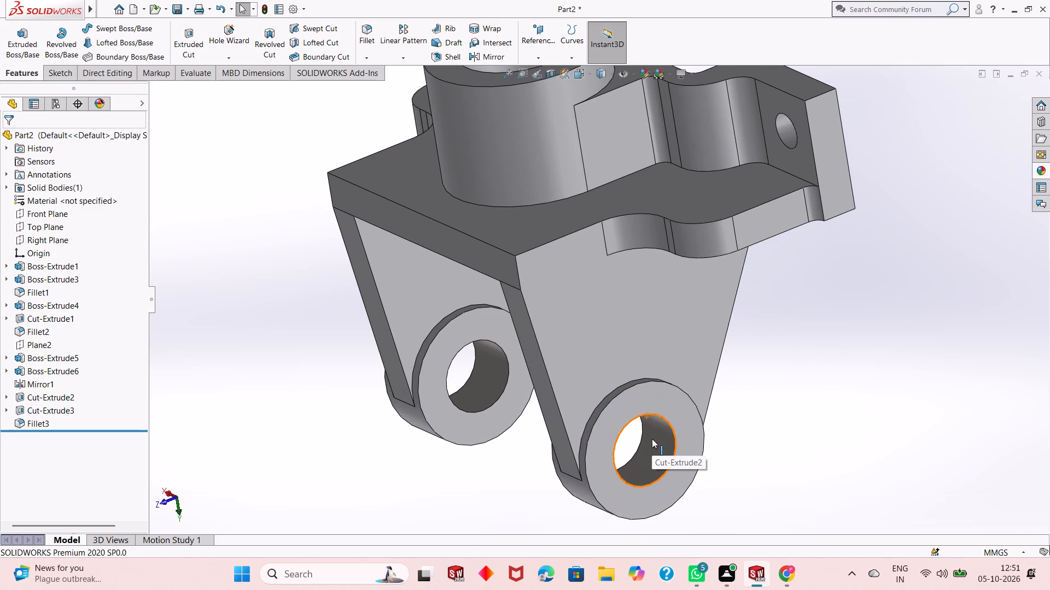
scroll(652, 439, "up", 2)
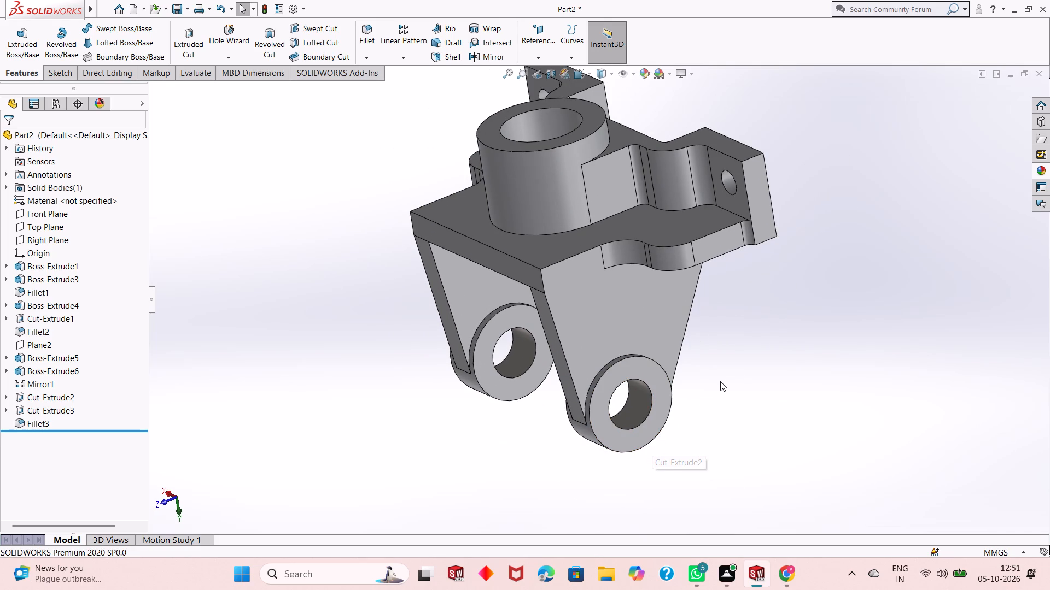
scroll(687, 377, "up", 1)
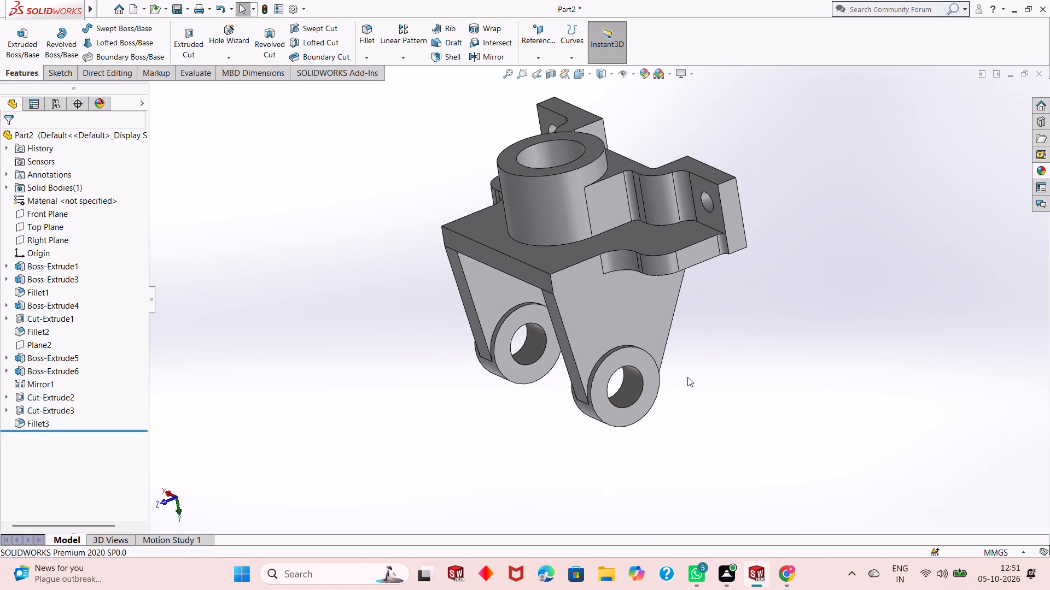
scroll(570, 124, "down", 3)
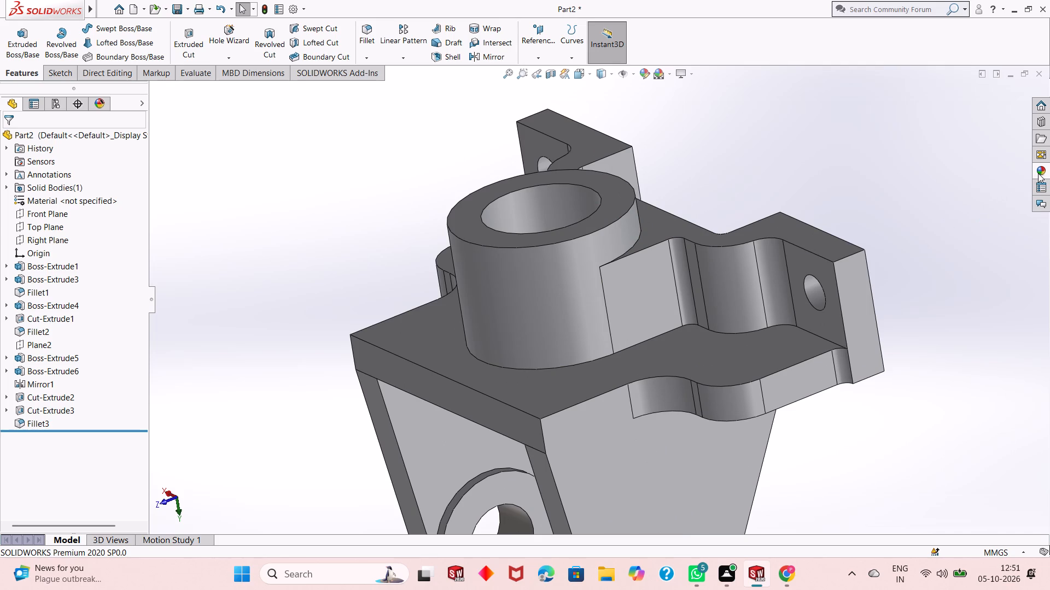
left_click(1040, 173)
left_click_drag(888, 291, 561, 200)
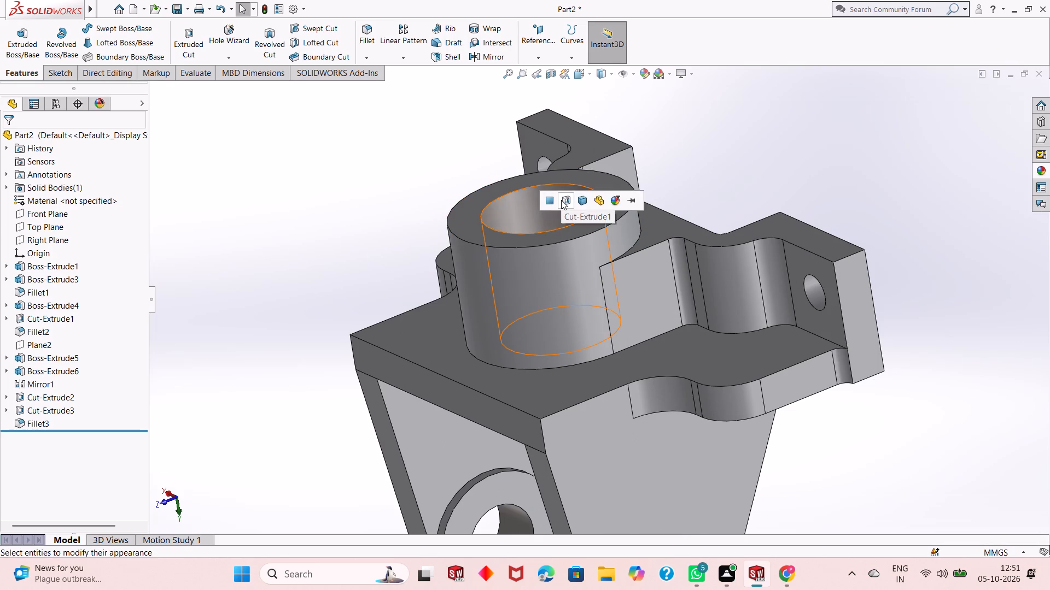
left_click(561, 200)
Apply the polished steel appearance to the cut feature forming the small holes in the two end blocks.
scroll(592, 241, "up", 1)
middle_click_drag(696, 265, 709, 277)
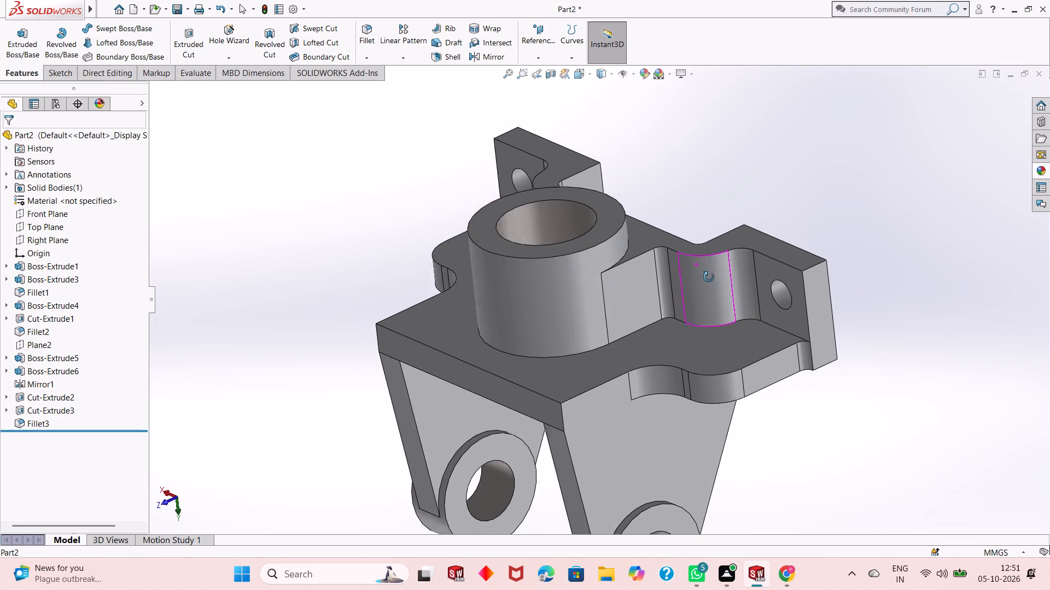
middle_click_drag(709, 277, 710, 279)
left_click(1042, 172)
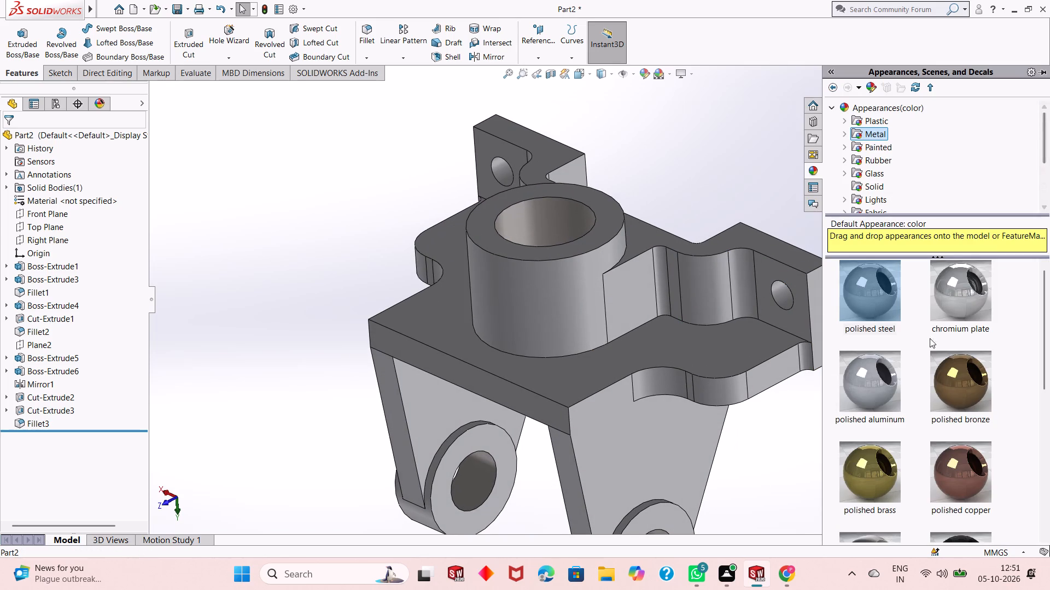
left_click_drag(872, 283, 778, 291)
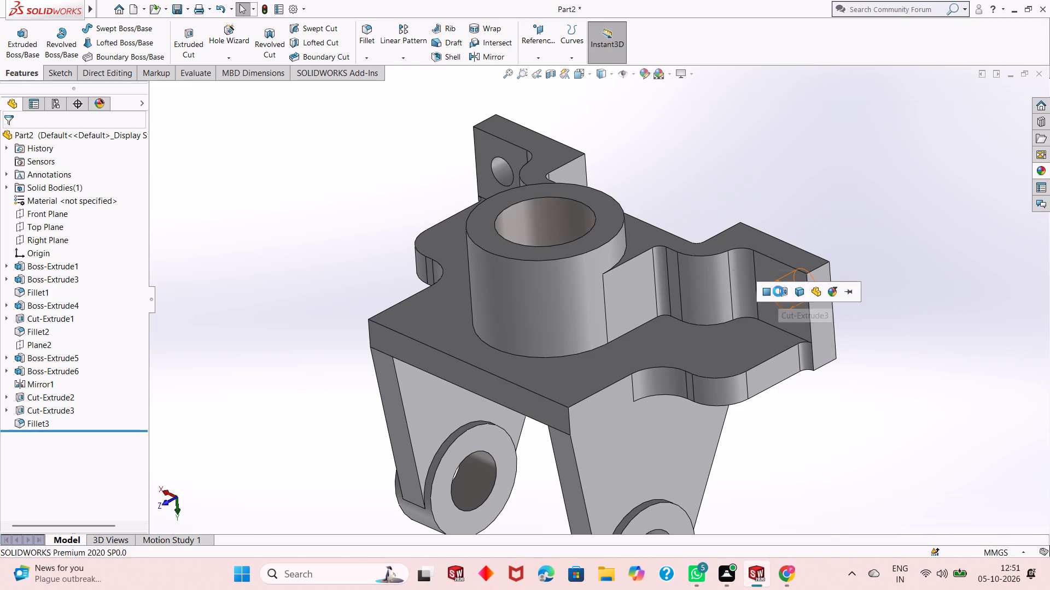
left_click(778, 291)
Examine the bracket from several sides, checking the metal finish on the body, boss bore, arm holes and end-block holes.
scroll(672, 325, "up", 2)
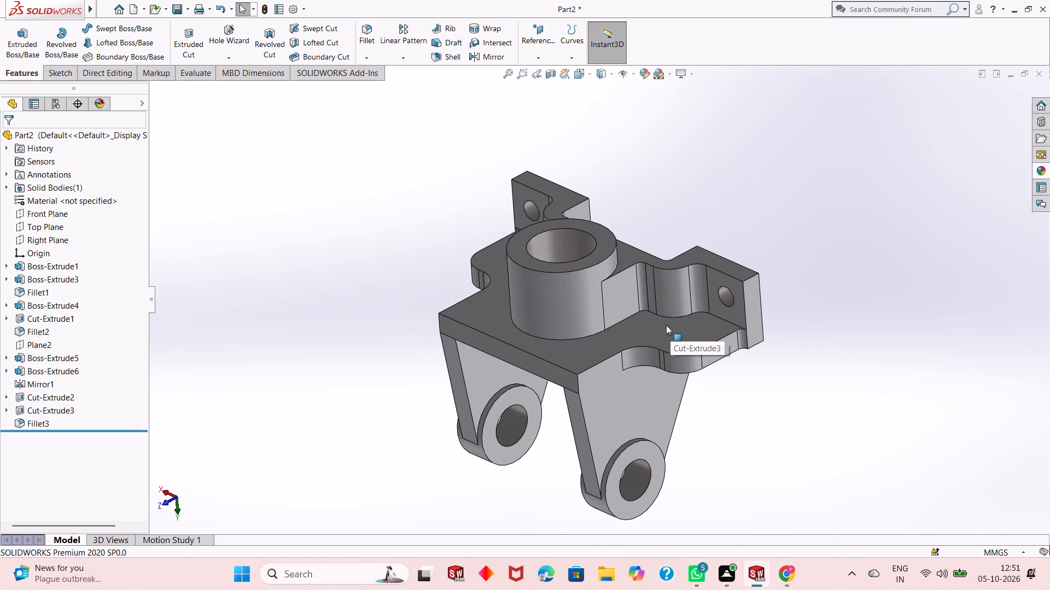
middle_click_drag(750, 357, 709, 371)
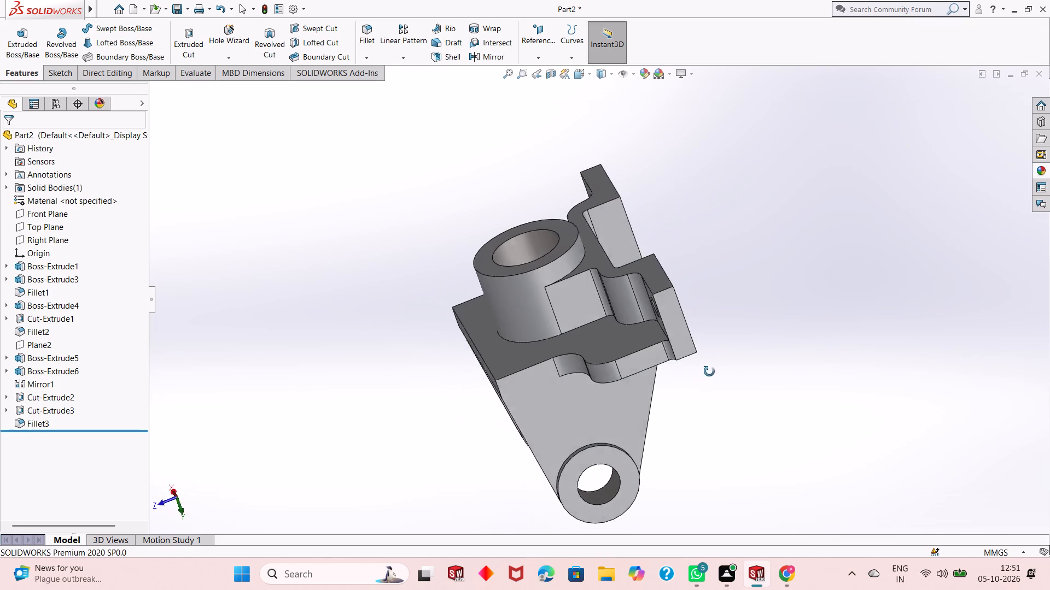
middle_click_drag(709, 371, 757, 314)
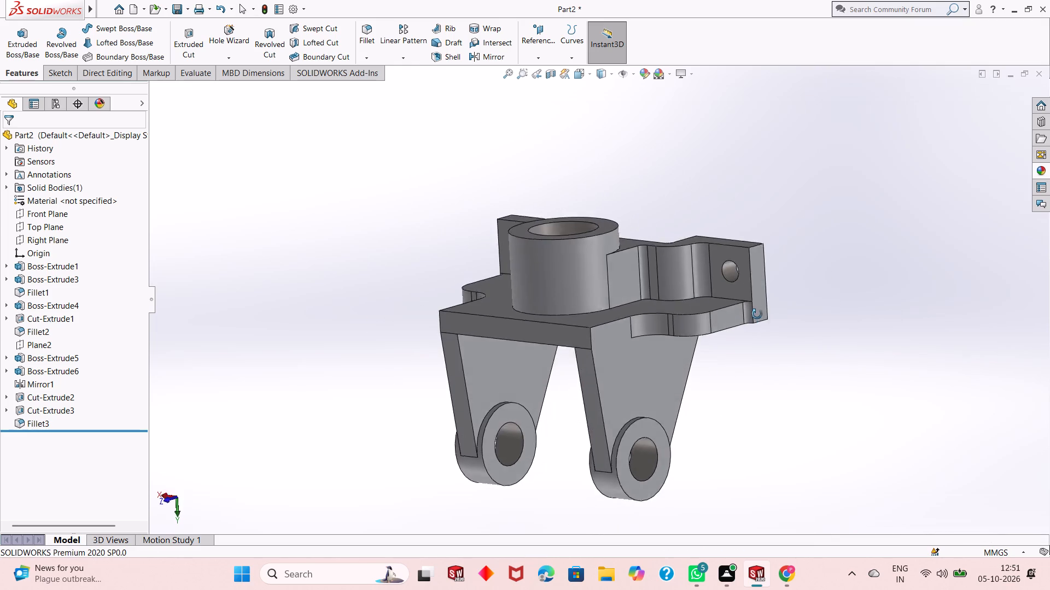
middle_click_drag(757, 314, 779, 320)
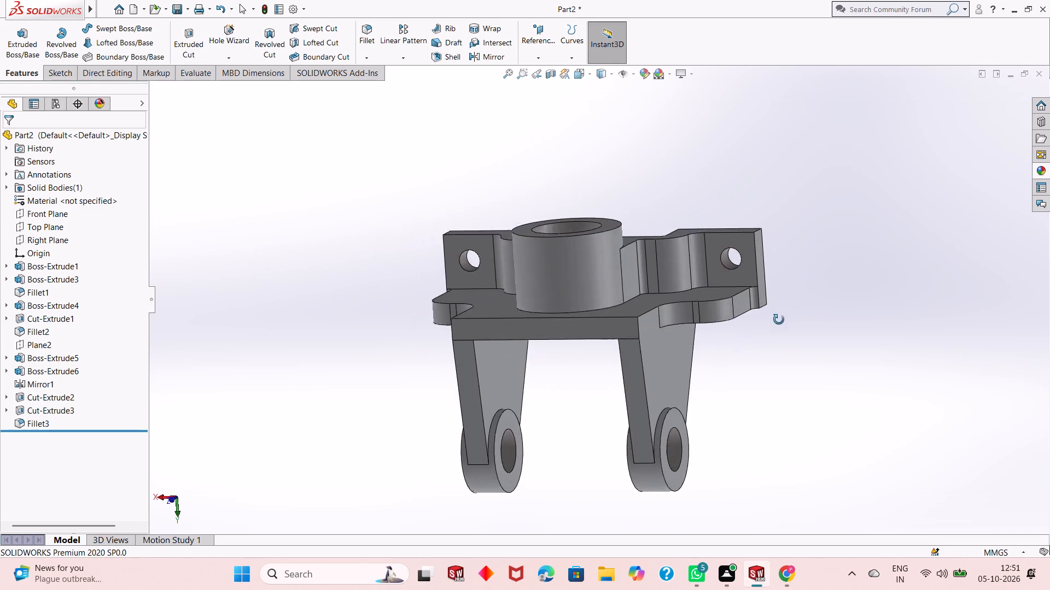
middle_click_drag(779, 320, 766, 376)
scroll(766, 376, "up", 1)
scroll(590, 296, "down", 2)
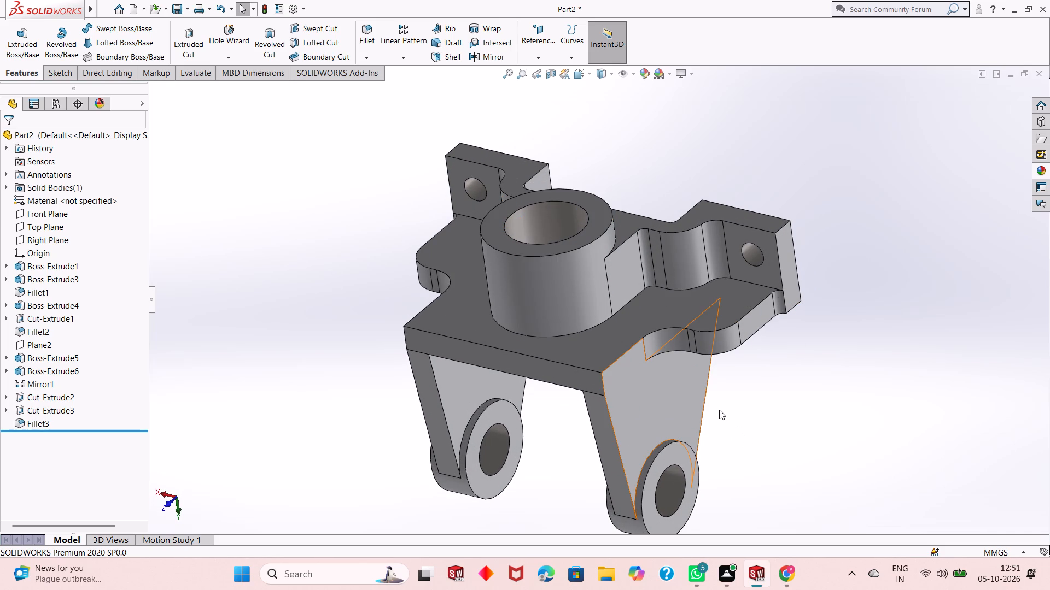
middle_click_drag(679, 417, 647, 396)
scroll(624, 399, "up", 1)
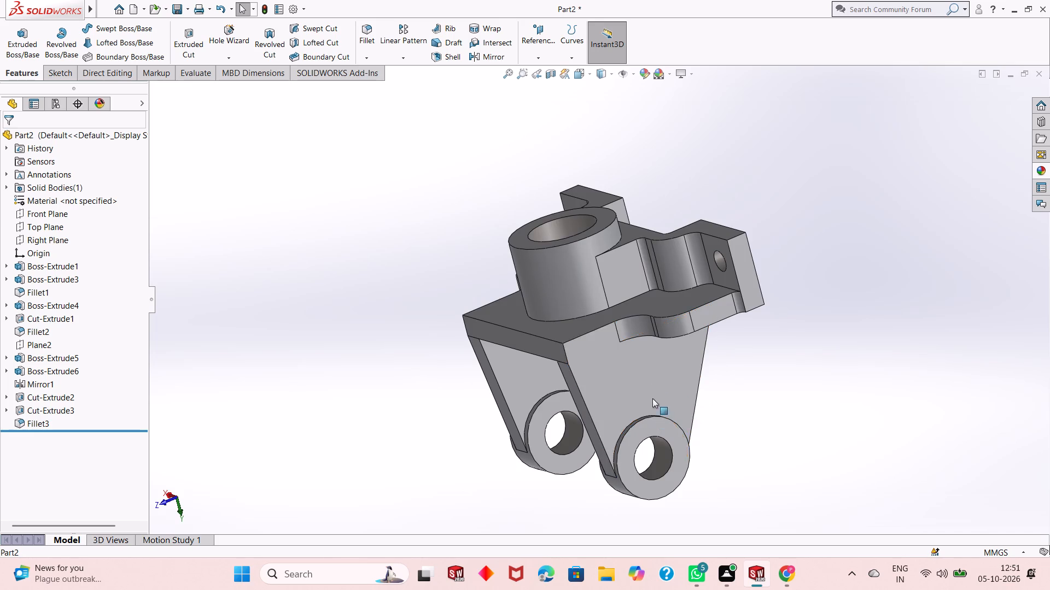
scroll(649, 378, "up", 1)
middle_click_drag(649, 373, 650, 381)
scroll(637, 385, "up", 1)
scroll(624, 343, "down", 1)
middle_click_drag(628, 349, 635, 349)
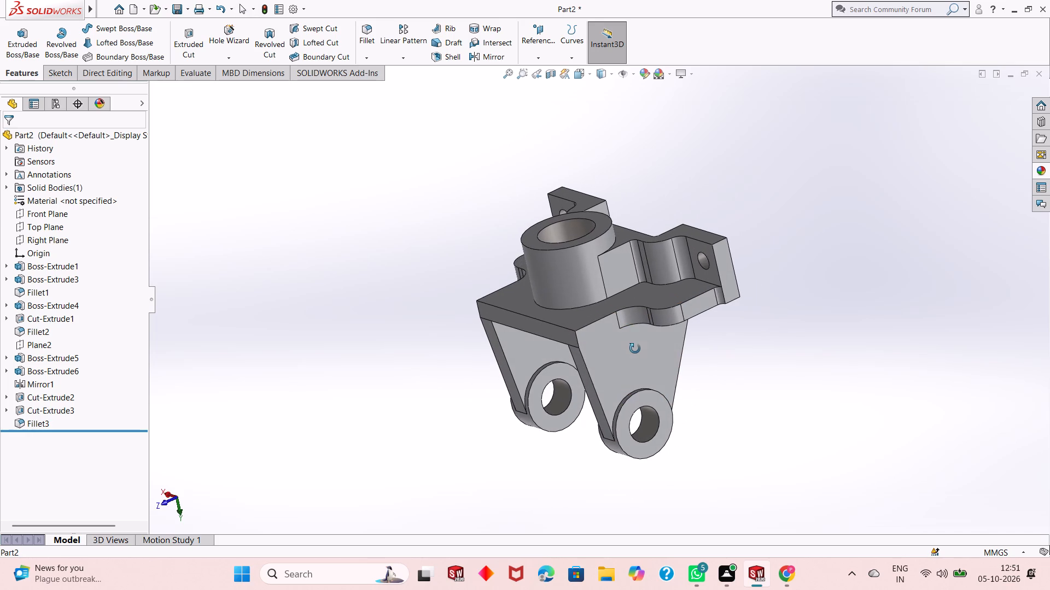
middle_click_drag(635, 349, 635, 349)
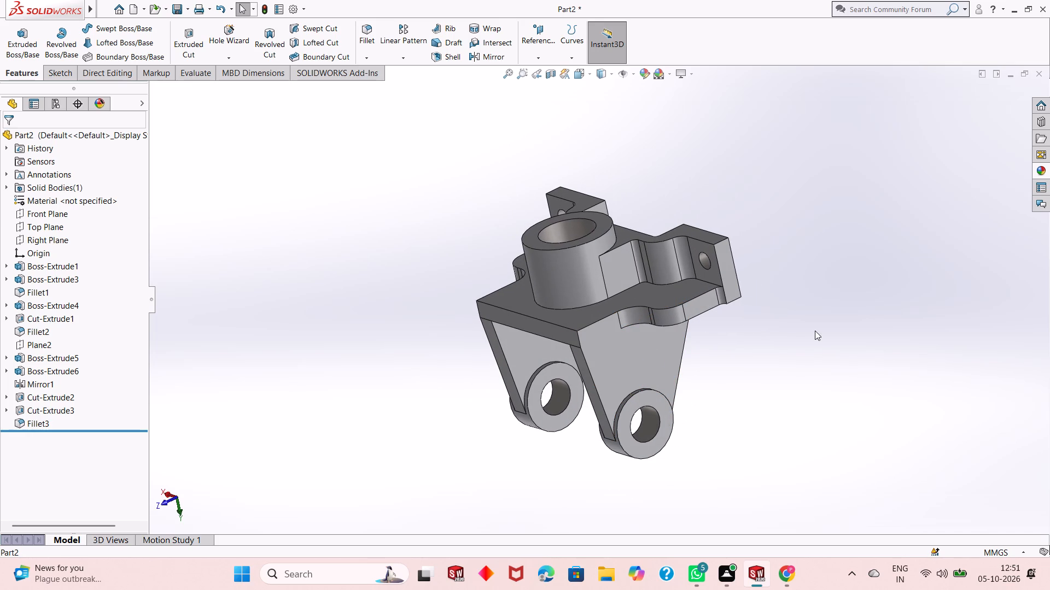
Save the part in the Downloads folder under the name Hinge mounting bracket.
key("ctrl+s")
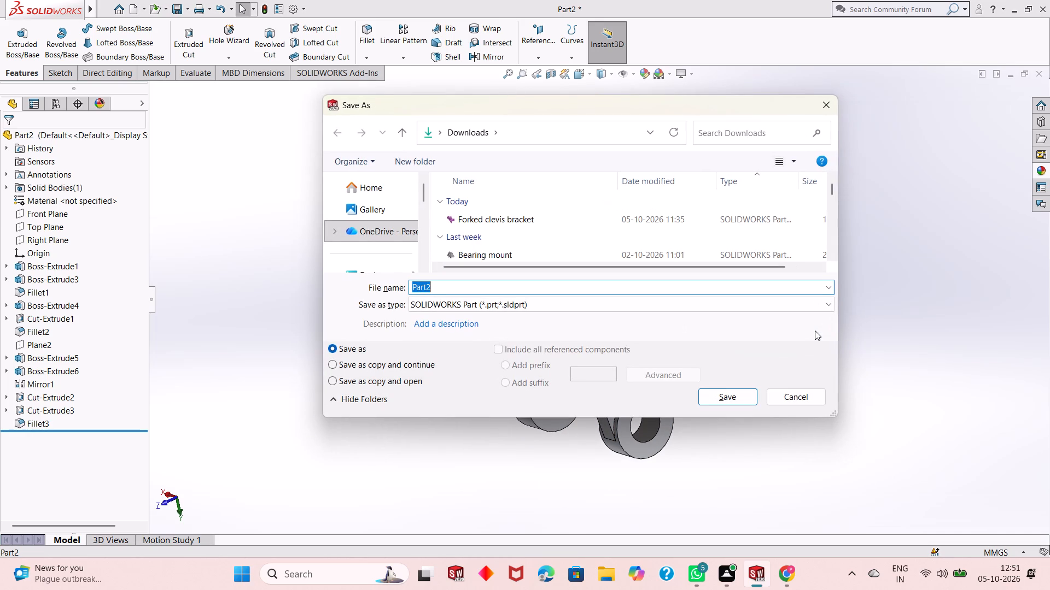
key("d")
key("BackSpace")
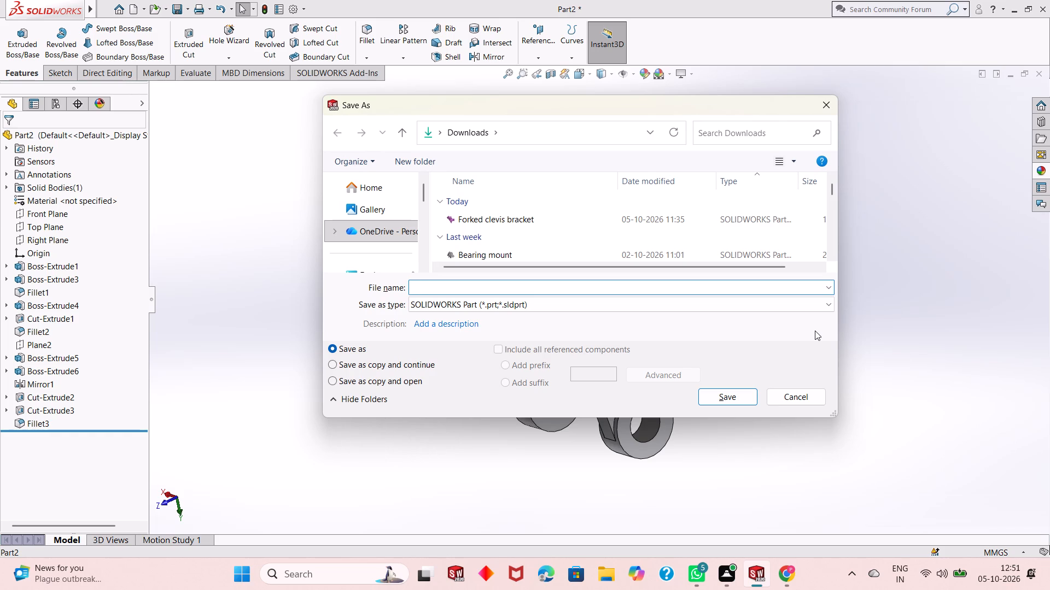
type("Hinge")
key("space")
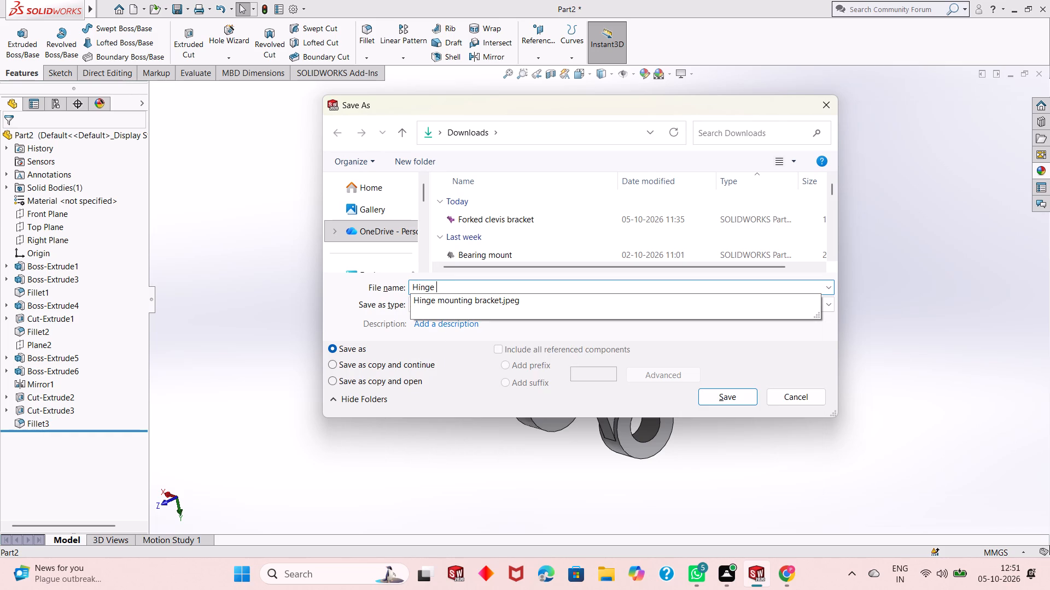
type("mounting")
key("space")
type("bracket")
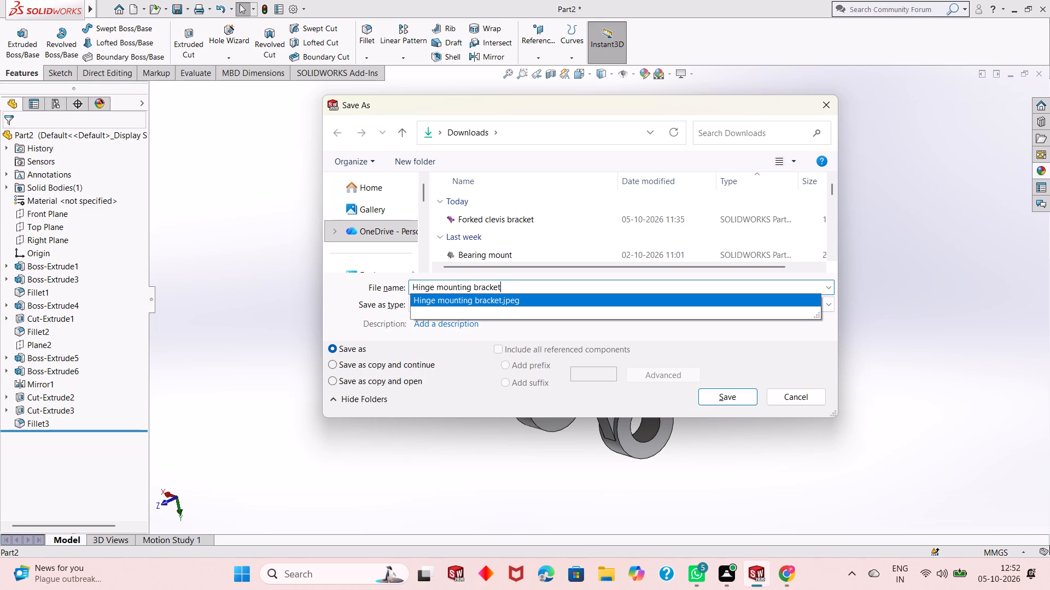
left_click(719, 397)
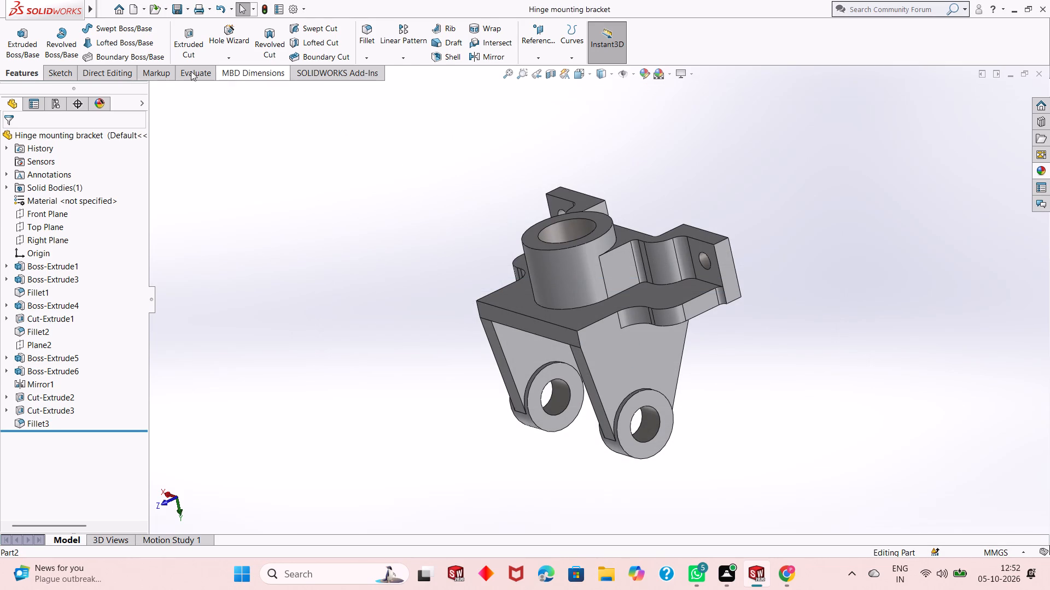
Save a PDF version of the part as Hinge mounting bracket in the Downloads folder.
left_click(185, 6)
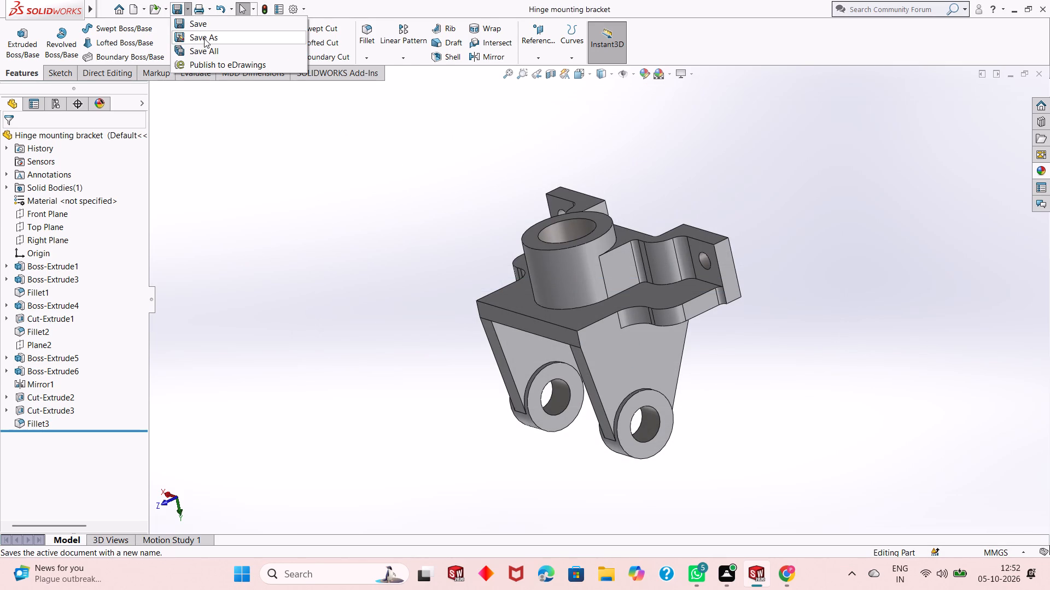
left_click(205, 37)
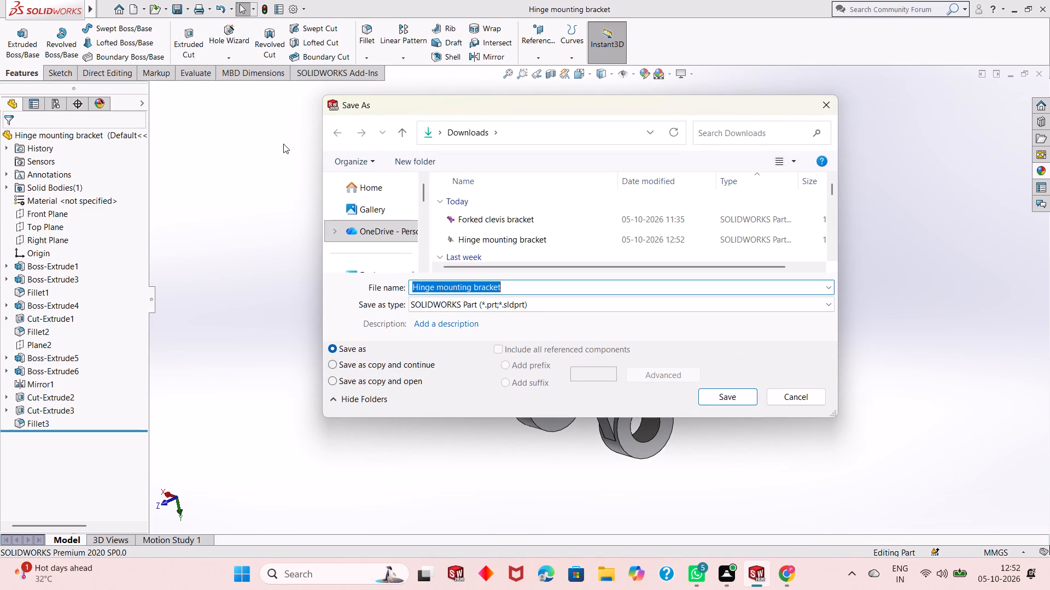
left_click(558, 308)
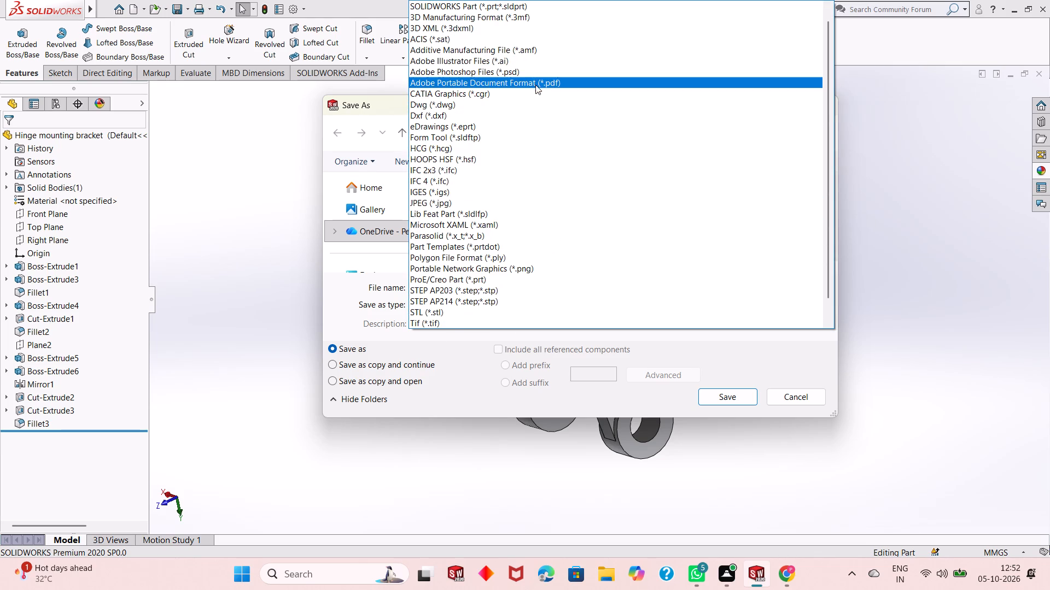
left_click(541, 81)
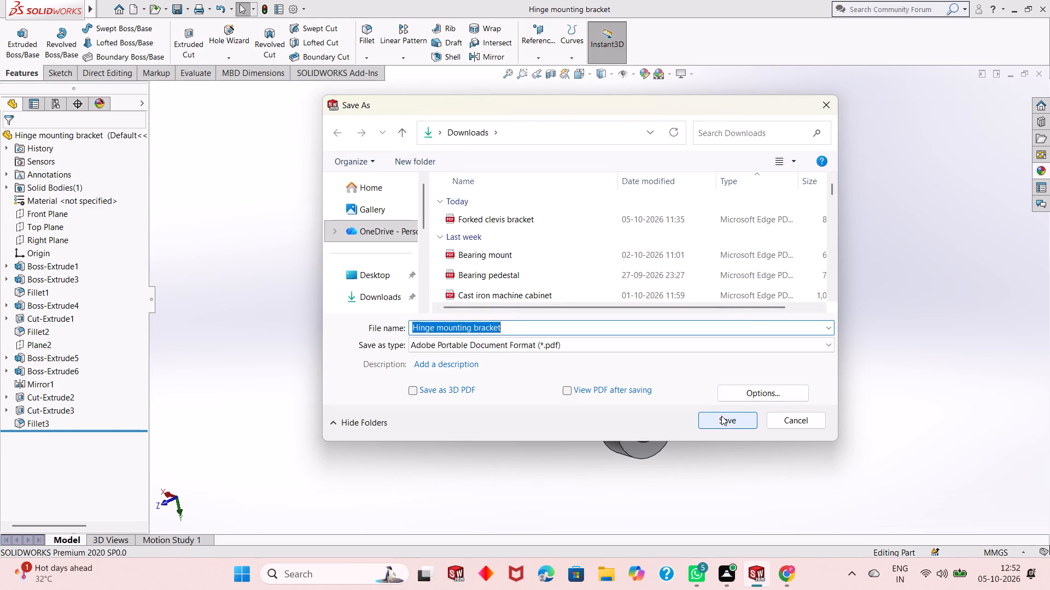
left_click(721, 417)
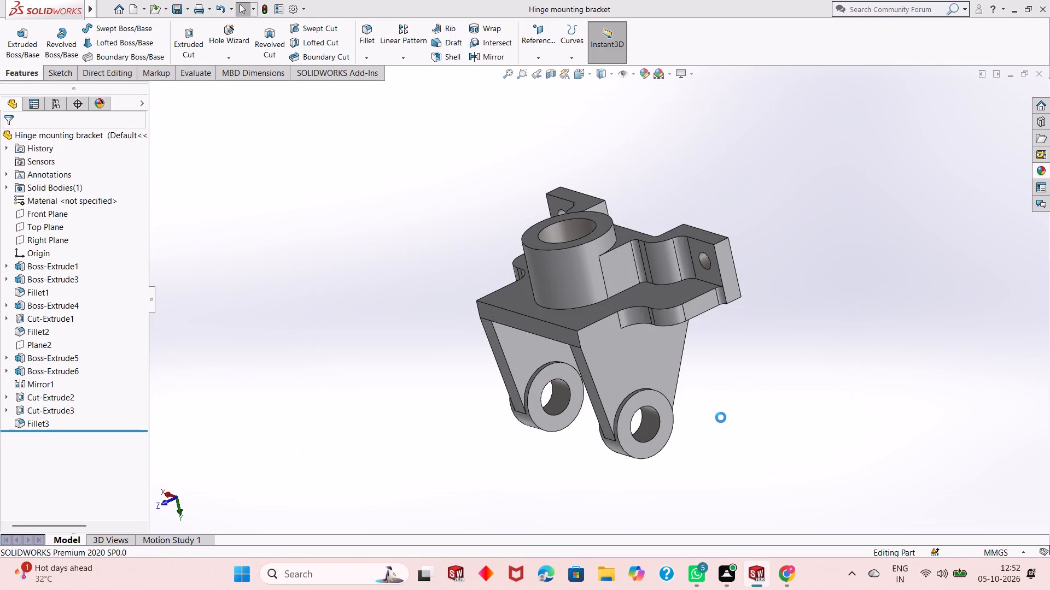